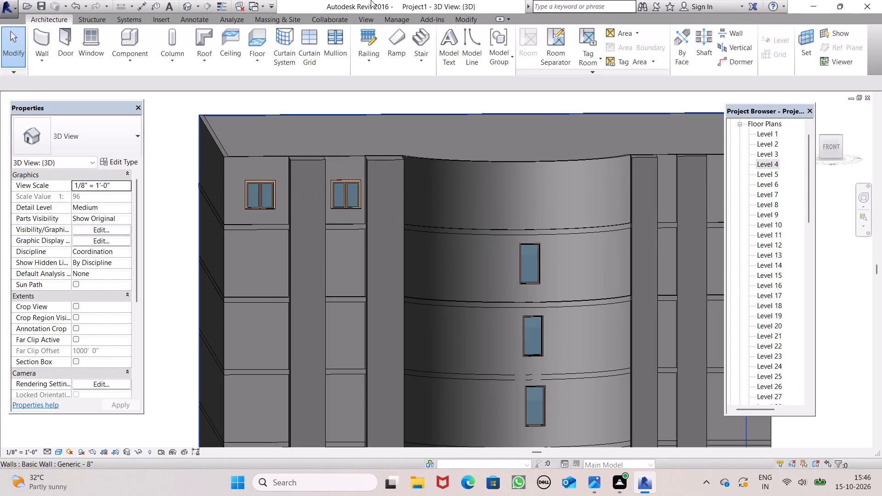
Start a new railing with the sketched-path method in the 3D view, dismissing the save reminder without saving the project.
{"action": "left_click", "coordinate": [372, 62]}
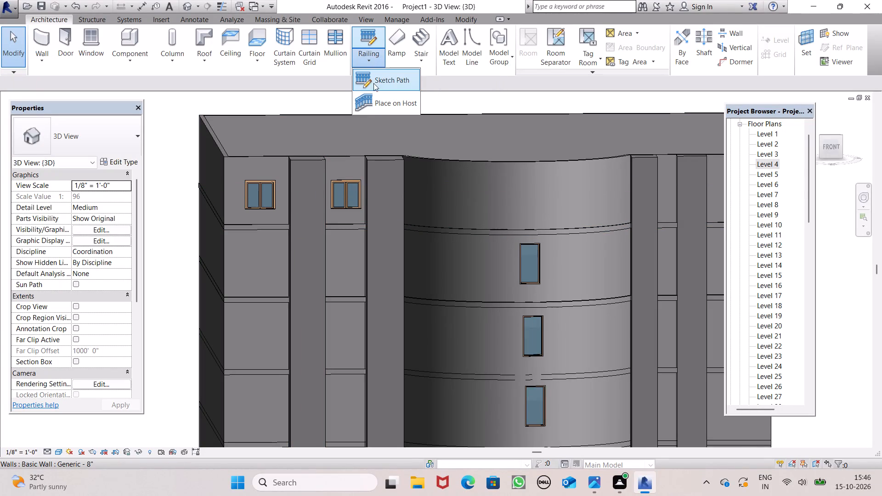
{"action": "left_click", "coordinate": [370, 48]}
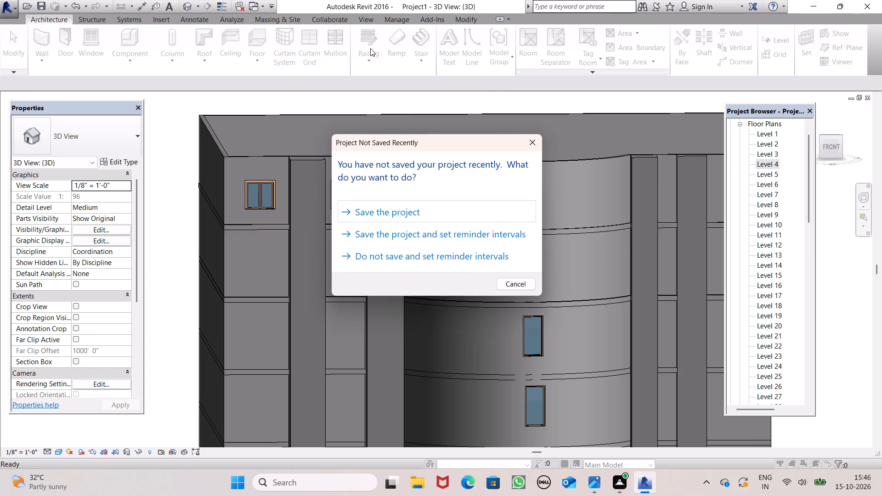
{"action": "left_click", "coordinate": [534, 140]}
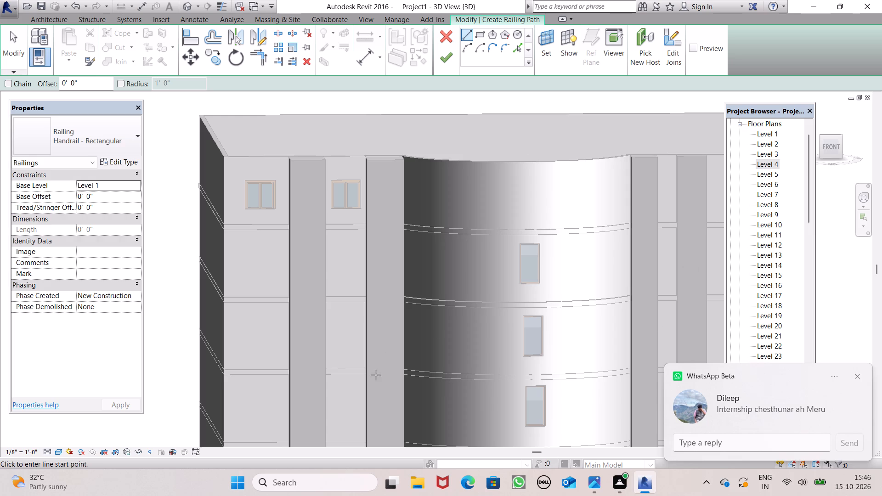
{"action": "left_click", "coordinate": [858, 374]}
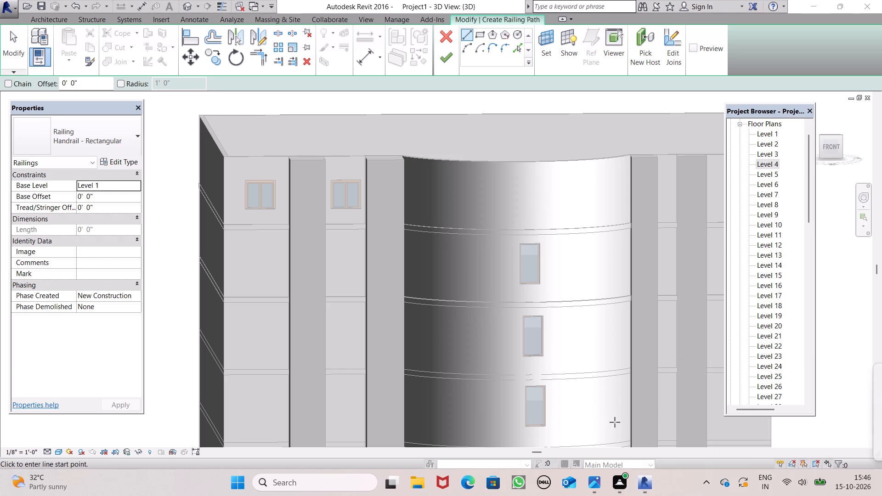
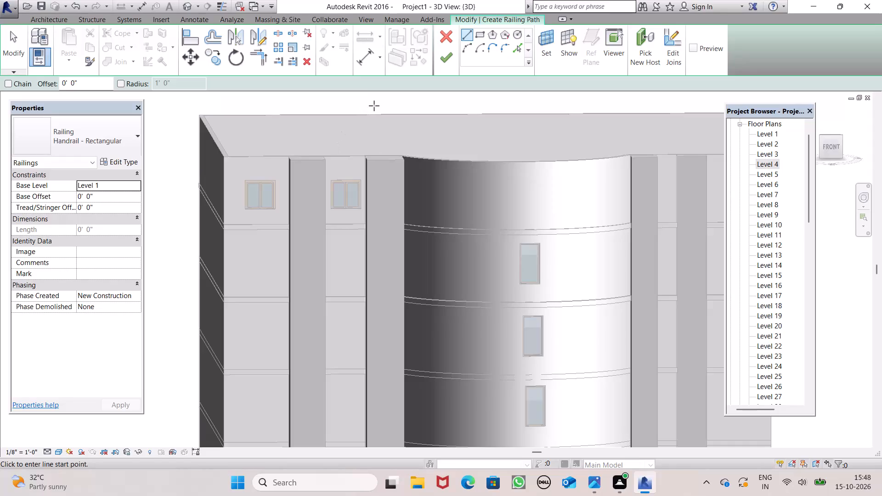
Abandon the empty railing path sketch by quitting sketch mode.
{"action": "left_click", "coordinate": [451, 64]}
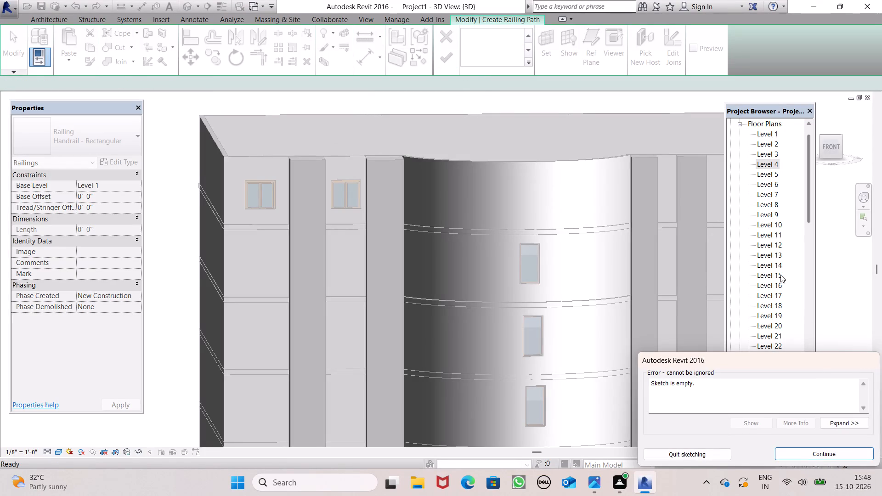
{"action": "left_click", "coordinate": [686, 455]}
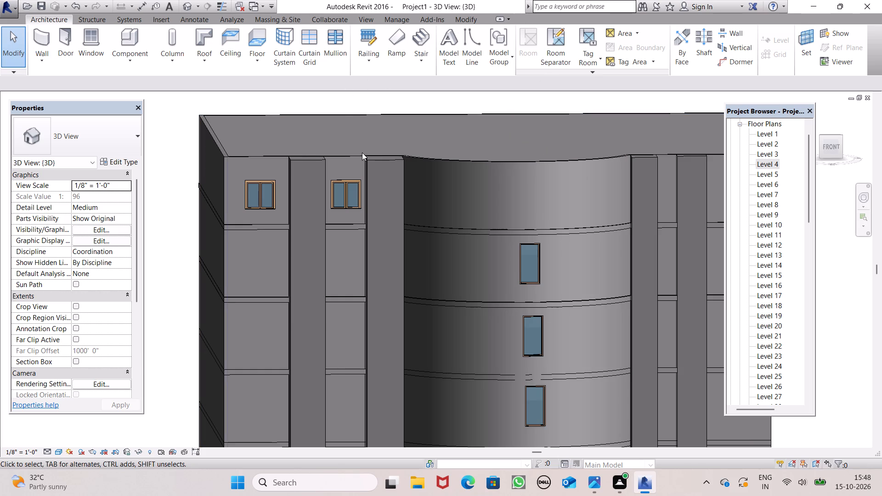
Check the family and size of the top-storey window in the facade's outer bay, leaving its type unchanged.
{"action": "scroll", "coordinate": [366, 163], "scroll_direction": "down", "scroll_amount": 6}
{"action": "scroll", "coordinate": [315, 200], "scroll_direction": "up", "scroll_amount": 2}
{"action": "scroll", "coordinate": [315, 200], "scroll_direction": "down", "scroll_amount": 1}
{"action": "scroll", "coordinate": [315, 200], "scroll_direction": "up", "scroll_amount": 3}
{"action": "left_click", "coordinate": [323, 177]}
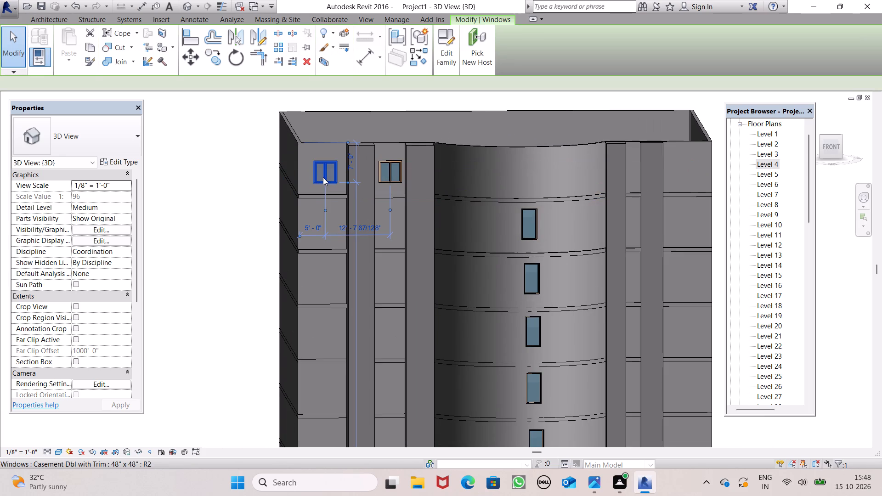
{"action": "left_click", "coordinate": [29, 128]}
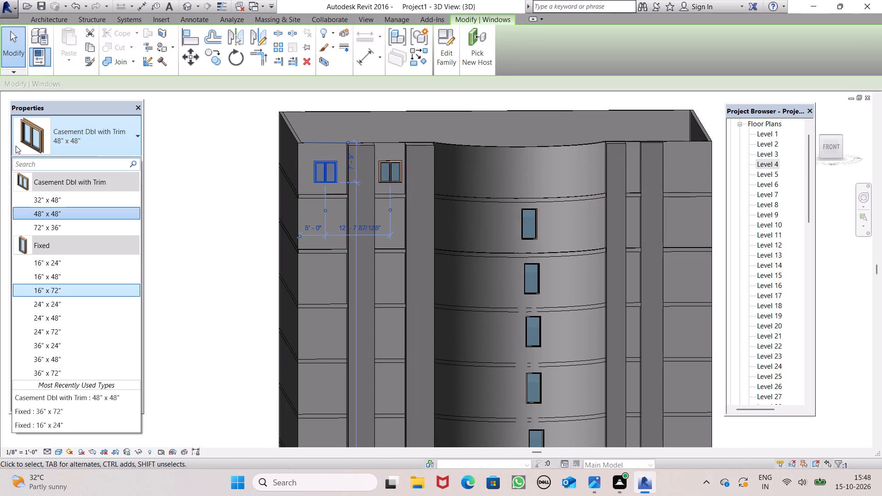
{"action": "left_click", "coordinate": [56, 213]}
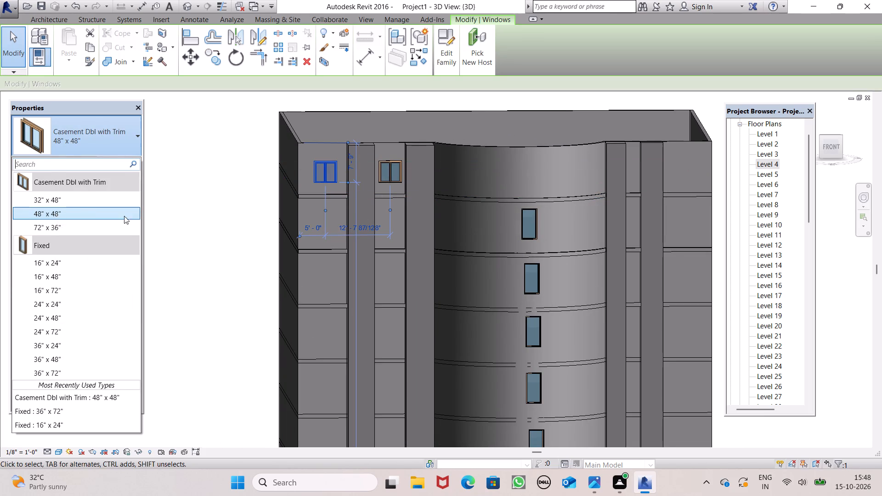
{"action": "left_click", "coordinate": [27, 137]}
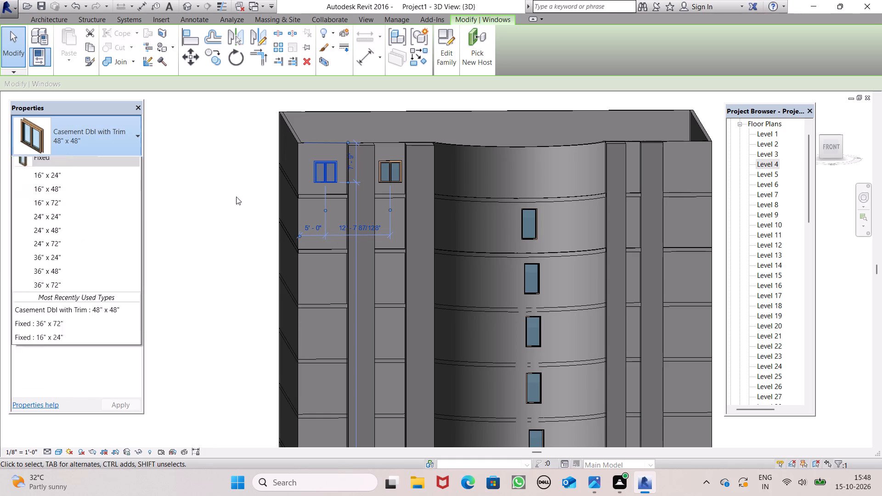
{"action": "key", "text": "space"}
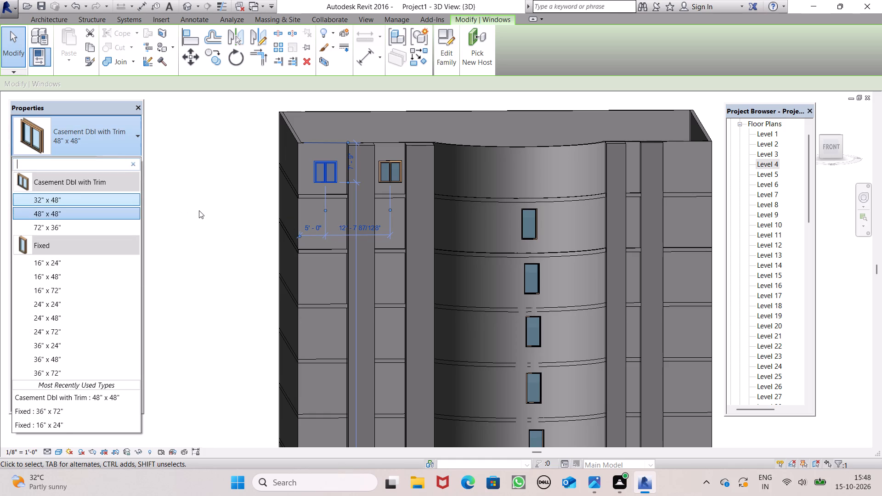
{"action": "key", "text": "Escape"}
{"action": "key", "text": "Escape"}
{"action": "left_click", "coordinate": [220, 207]}
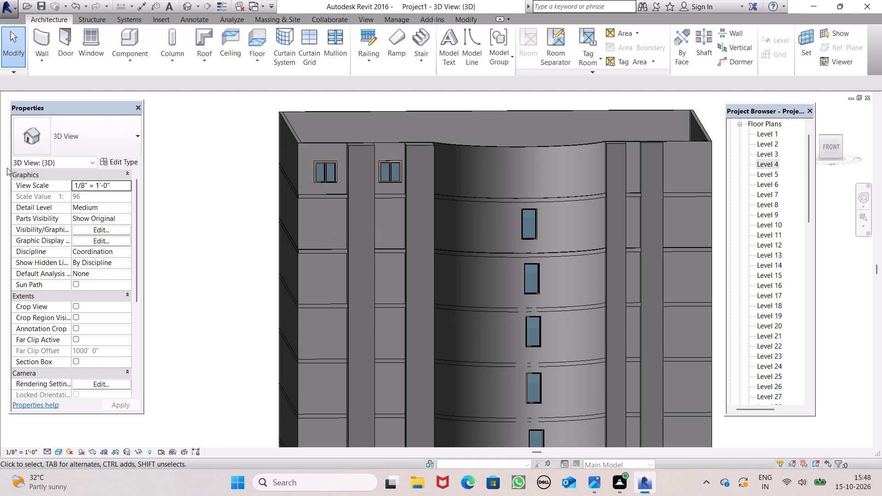
Place Casement Dbl with Trim 48" x 48" windows in both flat bays beside the curved wall, on the two storeys below the top one.
{"action": "left_click", "coordinate": [89, 39]}
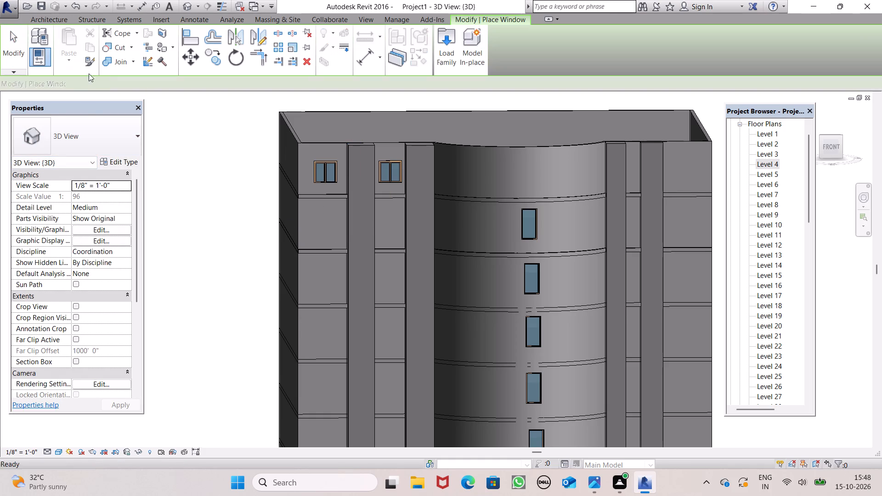
{"action": "left_click", "coordinate": [38, 140]}
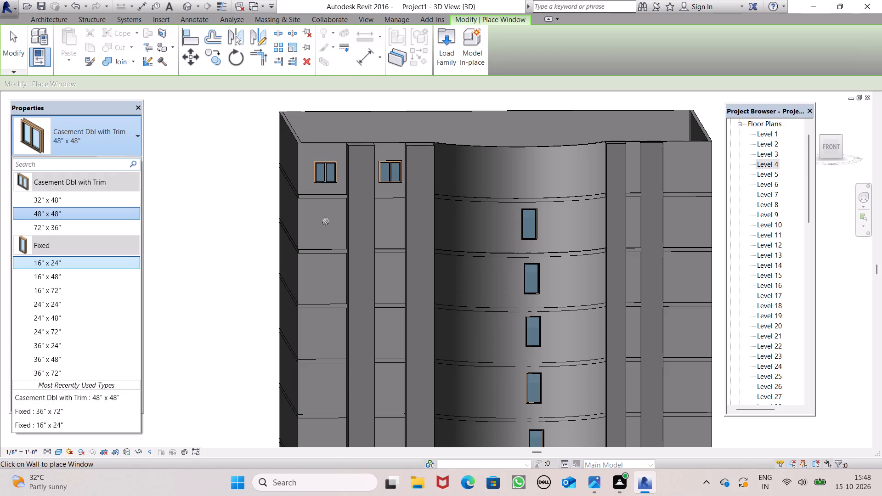
{"action": "left_click", "coordinate": [328, 225]}
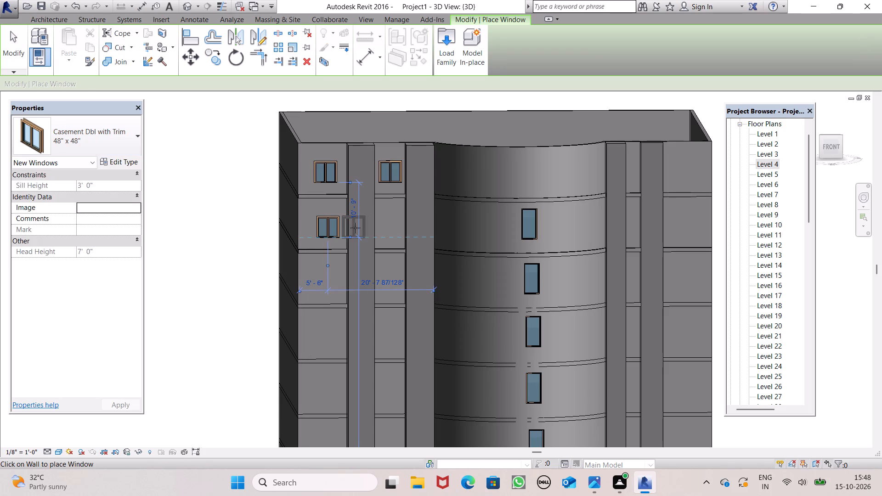
{"action": "left_click", "coordinate": [390, 228]}
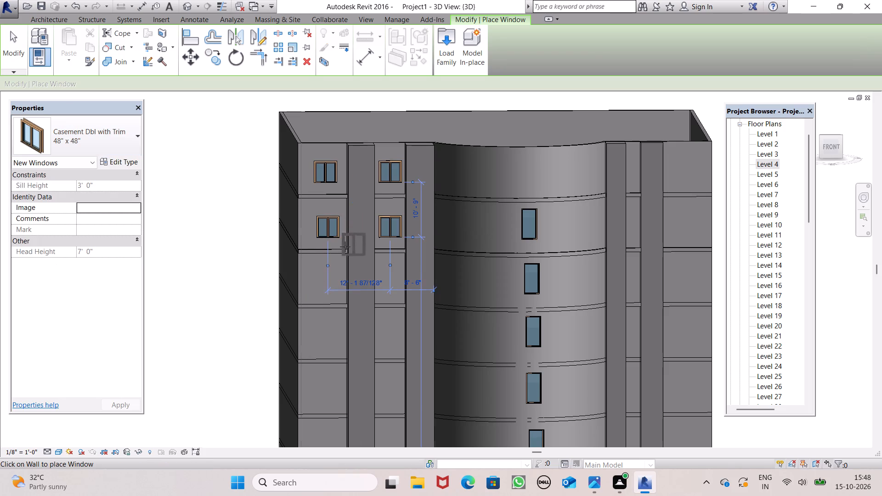
{"action": "left_click", "coordinate": [327, 276]}
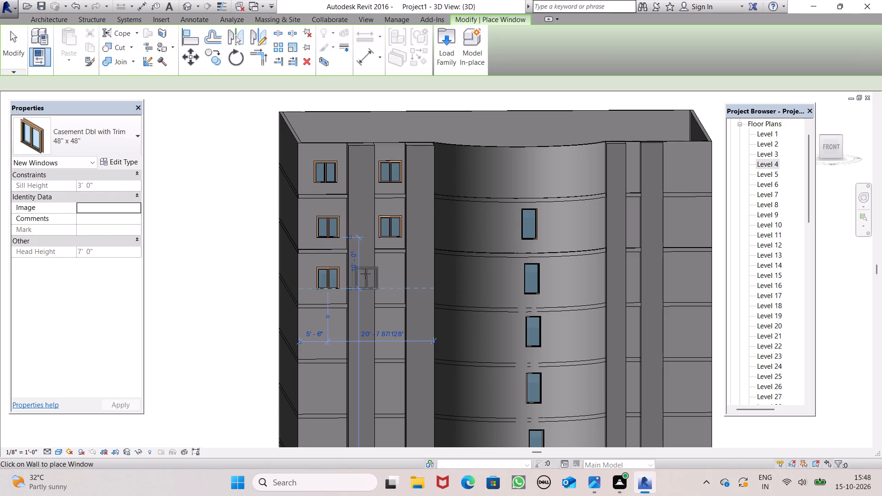
{"action": "left_click", "coordinate": [390, 276]}
Place 48" x 48" casement windows in both bays of the fourth to sixth storeys from the top, redoing the fifth storey's inner window for alignment.
{"action": "scroll", "coordinate": [308, 170], "scroll_direction": "down", "scroll_amount": 8}
{"action": "scroll", "coordinate": [318, 242], "scroll_direction": "up", "scroll_amount": 4}
{"action": "scroll", "coordinate": [318, 242], "scroll_direction": "down", "scroll_amount": 1}
{"action": "scroll", "coordinate": [318, 242], "scroll_direction": "up", "scroll_amount": 2}
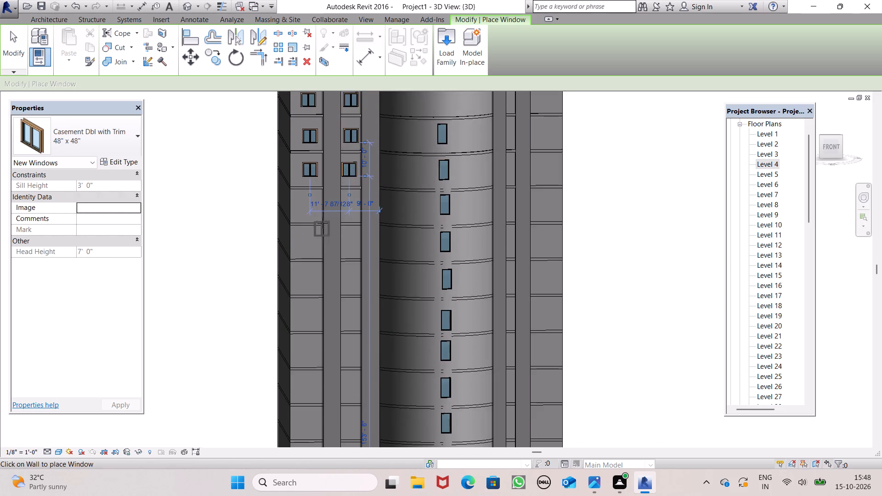
{"action": "scroll", "coordinate": [322, 212], "scroll_direction": "up", "scroll_amount": 5}
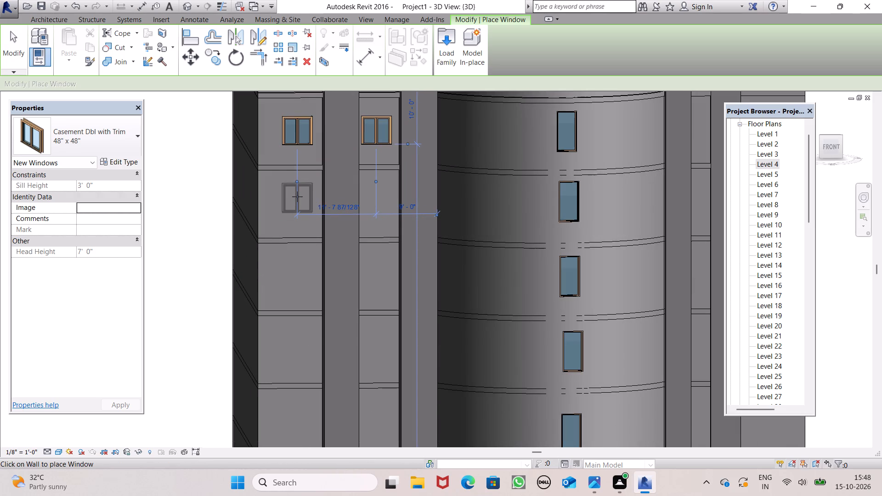
{"action": "left_click", "coordinate": [297, 198]}
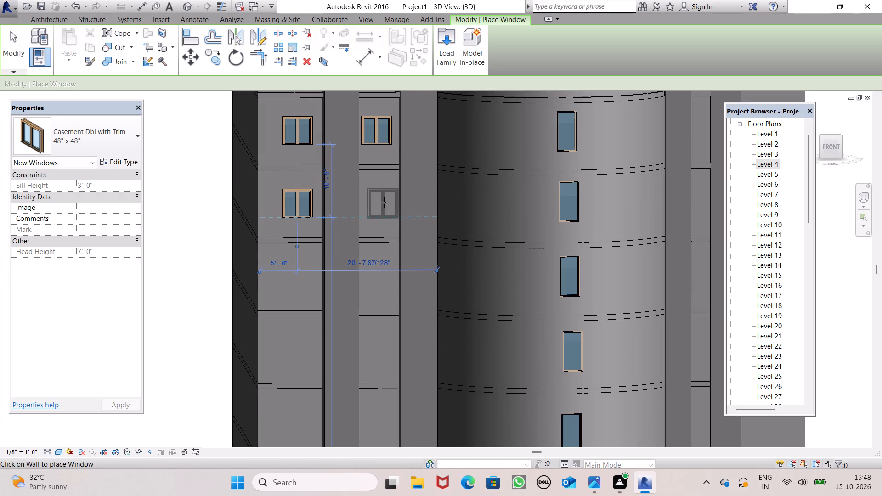
{"action": "left_click", "coordinate": [380, 203]}
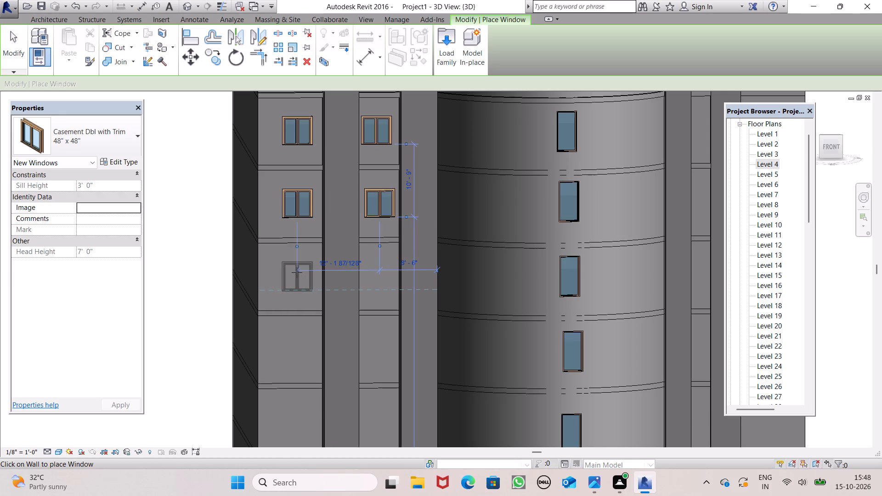
{"action": "left_click", "coordinate": [297, 272]}
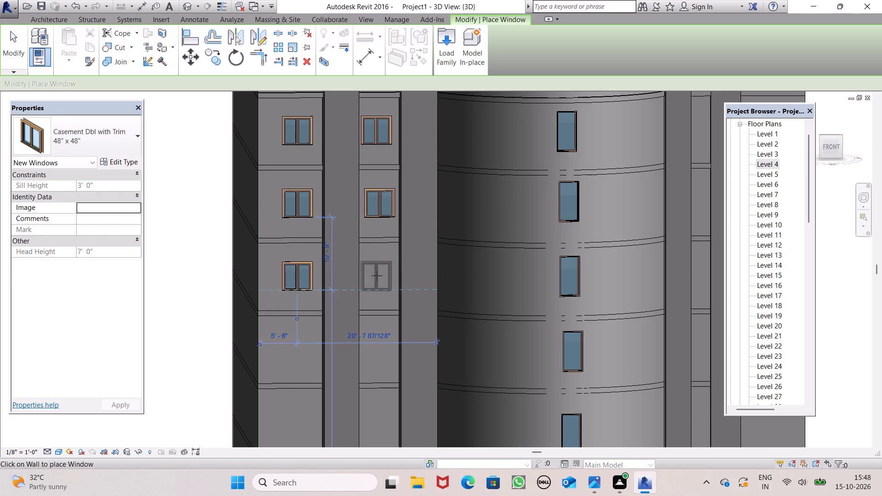
{"action": "left_click", "coordinate": [381, 274]}
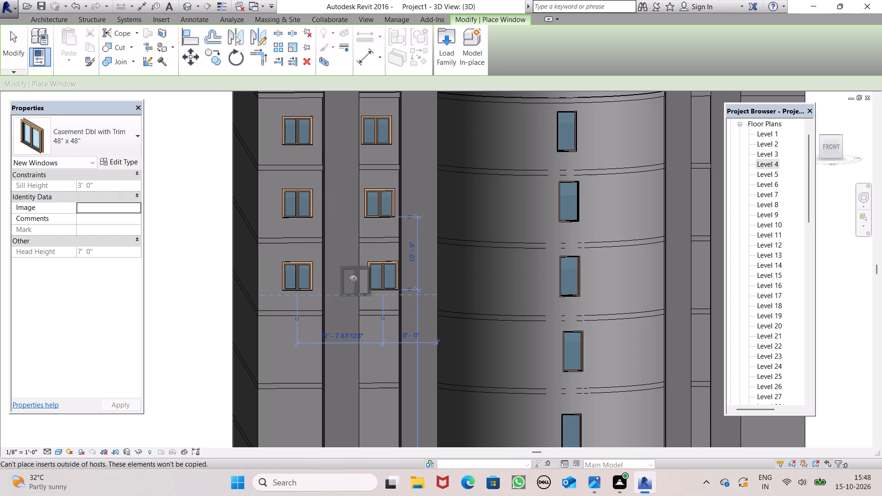
{"action": "key", "text": "ctrl+z"}
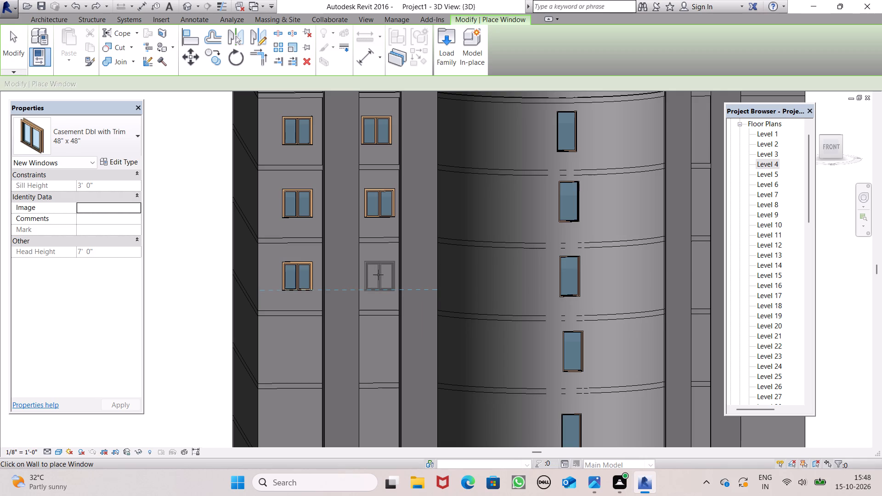
{"action": "left_click", "coordinate": [378, 275]}
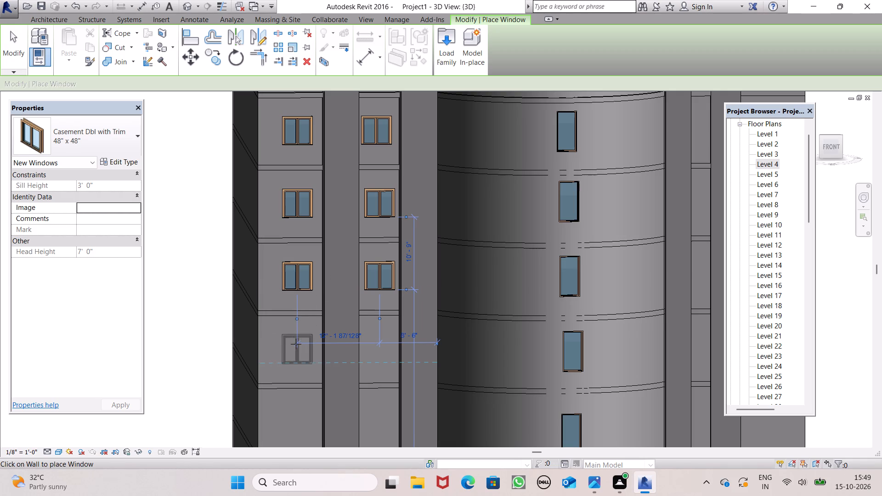
{"action": "left_click", "coordinate": [297, 342]}
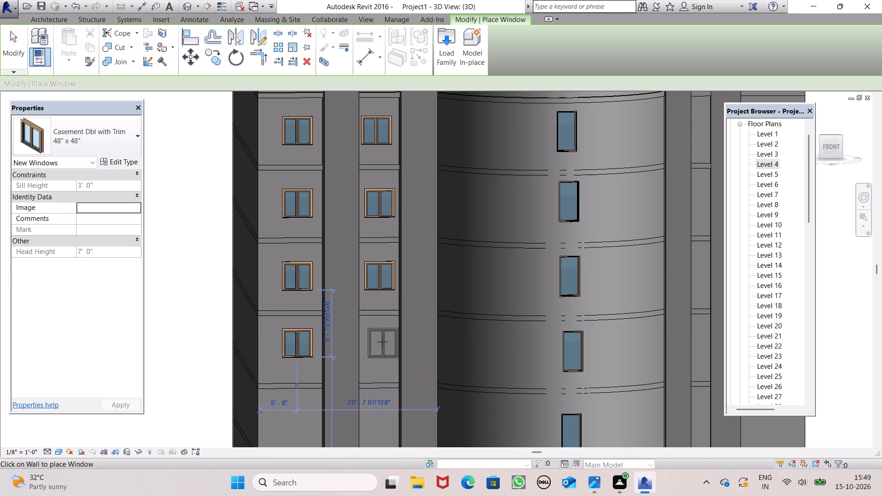
{"action": "left_click", "coordinate": [379, 342]}
Place a pair of 48" x 48" casement windows in the two bays of the seventh storey from the top.
{"action": "scroll", "coordinate": [388, 274], "scroll_direction": "down", "scroll_amount": 1}
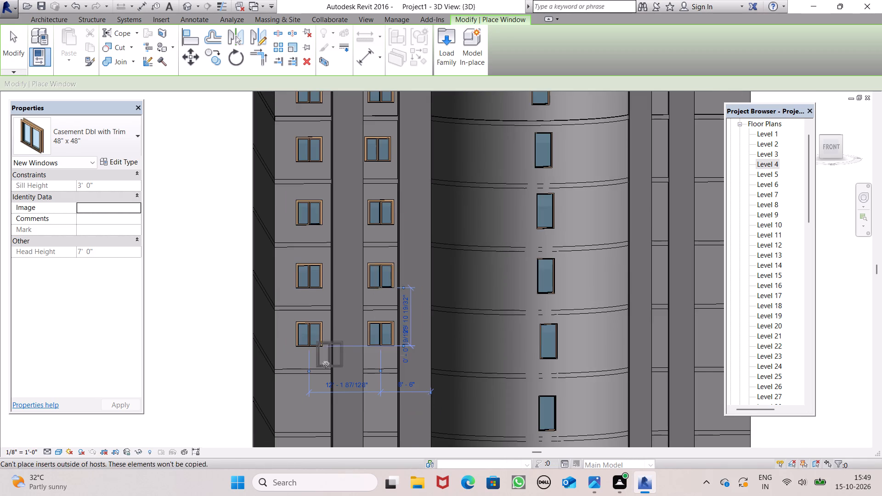
{"action": "scroll", "coordinate": [326, 366], "scroll_direction": "up", "scroll_amount": 2}
{"action": "scroll", "coordinate": [320, 406], "scroll_direction": "down", "scroll_amount": 1}
{"action": "scroll", "coordinate": [317, 420], "scroll_direction": "up", "scroll_amount": 3}
{"action": "scroll", "coordinate": [397, 212], "scroll_direction": "down", "scroll_amount": 1}
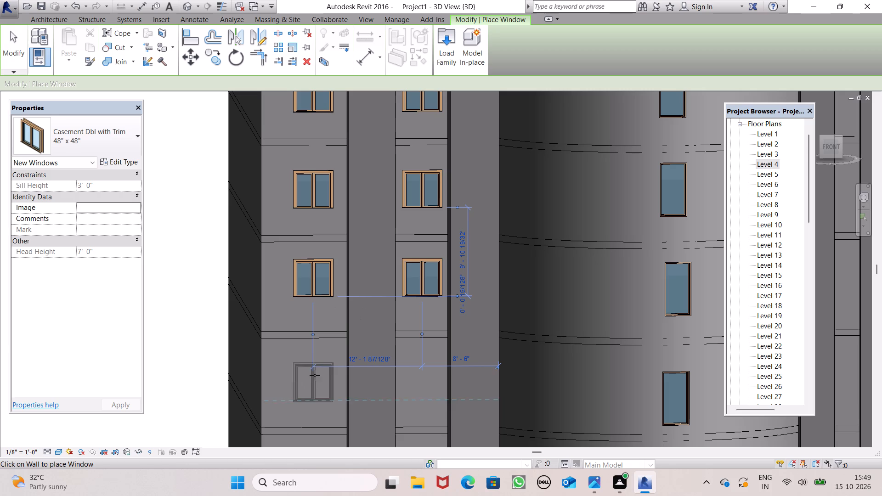
{"action": "left_click", "coordinate": [312, 375]}
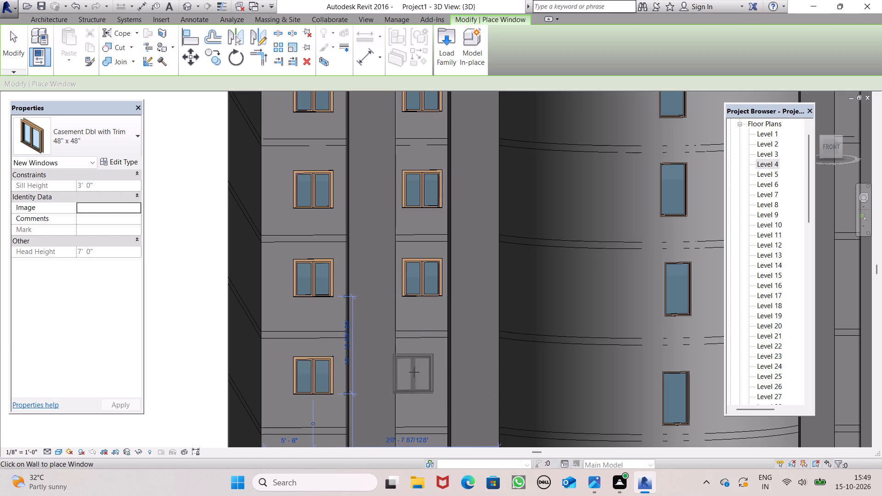
{"action": "left_click", "coordinate": [421, 373]}
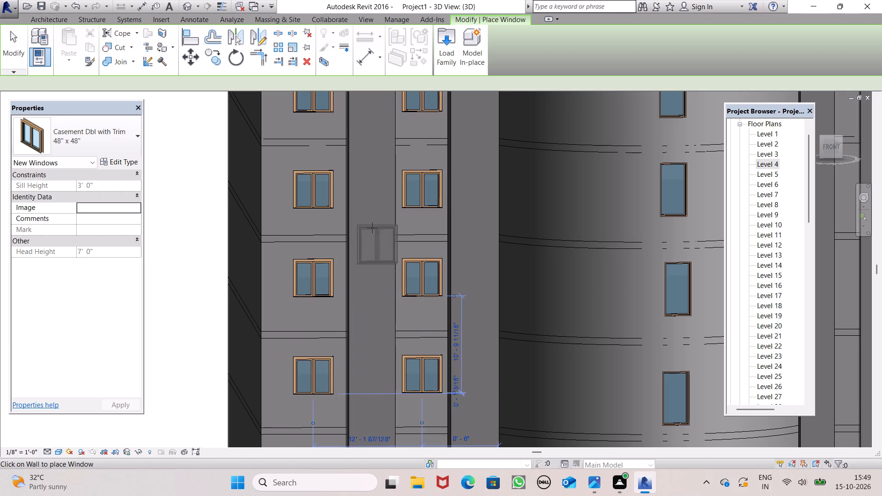
Place pairs of 48" x 48" casement windows in the two bays of the eighth, ninth and tenth storeys from the top.
{"action": "scroll", "coordinate": [329, 157], "scroll_direction": "down", "scroll_amount": 9}
{"action": "scroll", "coordinate": [325, 323], "scroll_direction": "up", "scroll_amount": 7}
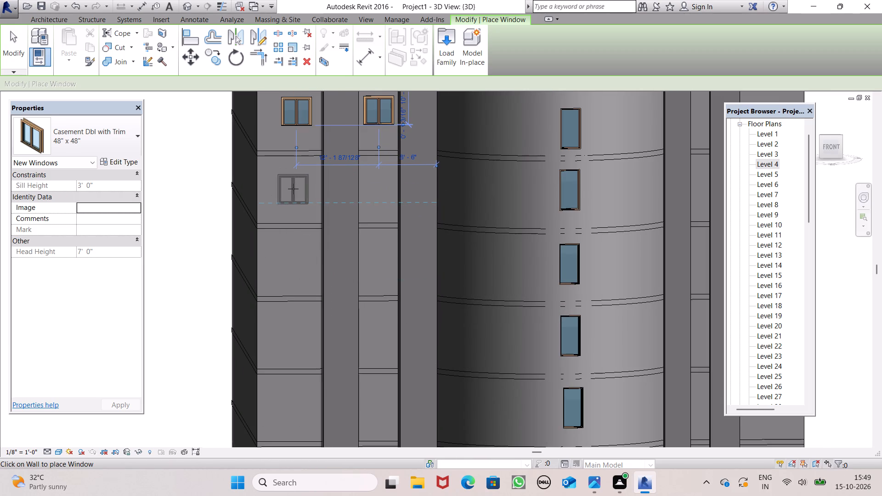
{"action": "left_click", "coordinate": [293, 189]}
{"action": "left_click", "coordinate": [379, 187]}
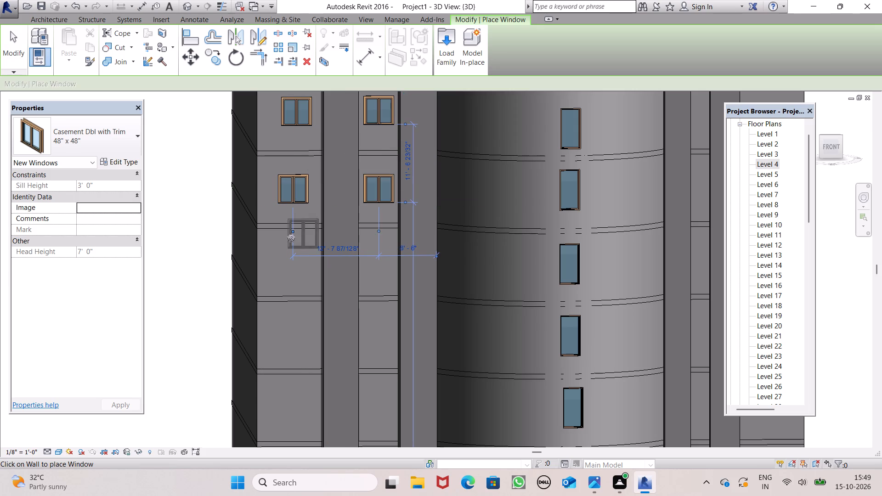
{"action": "left_click", "coordinate": [289, 261]}
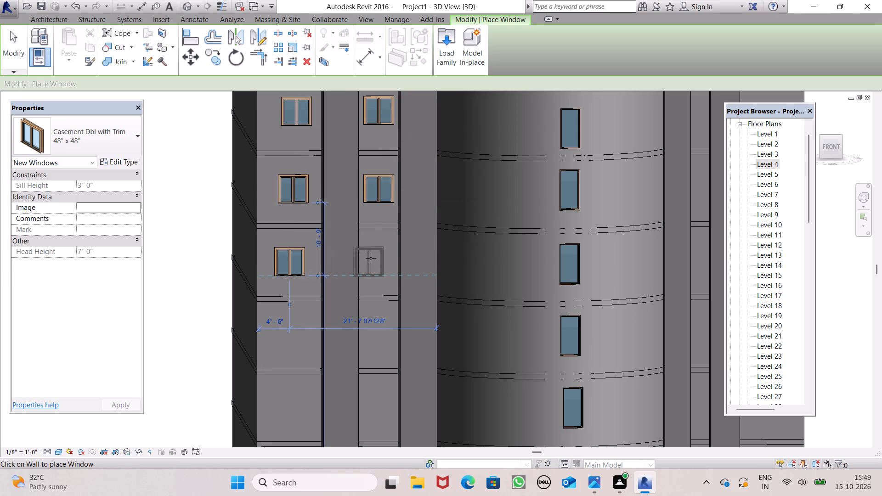
{"action": "left_click", "coordinate": [378, 258]}
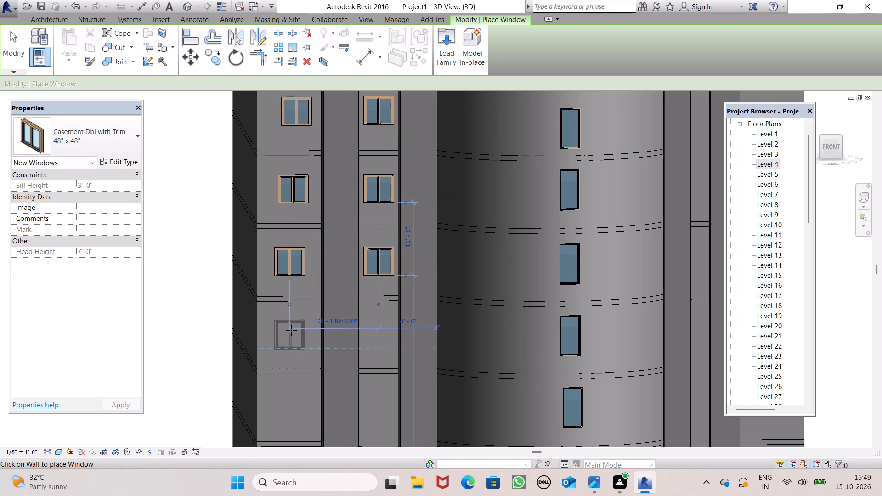
{"action": "left_click_drag", "start_coordinate": [293, 331], "coordinate": [298, 331]}
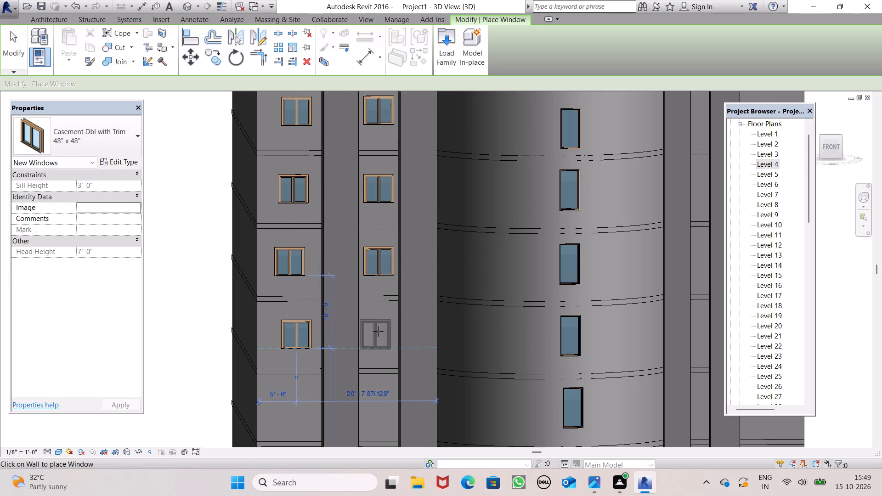
{"action": "left_click", "coordinate": [379, 331]}
Place Casement Dbl with Trim 48" x 48" windows in both flat bays left of the curved wall, on the eleventh and twelfth storeys from the top.
{"action": "scroll", "coordinate": [366, 248], "scroll_direction": "down", "scroll_amount": 6}
{"action": "scroll", "coordinate": [335, 320], "scroll_direction": "up", "scroll_amount": 4}
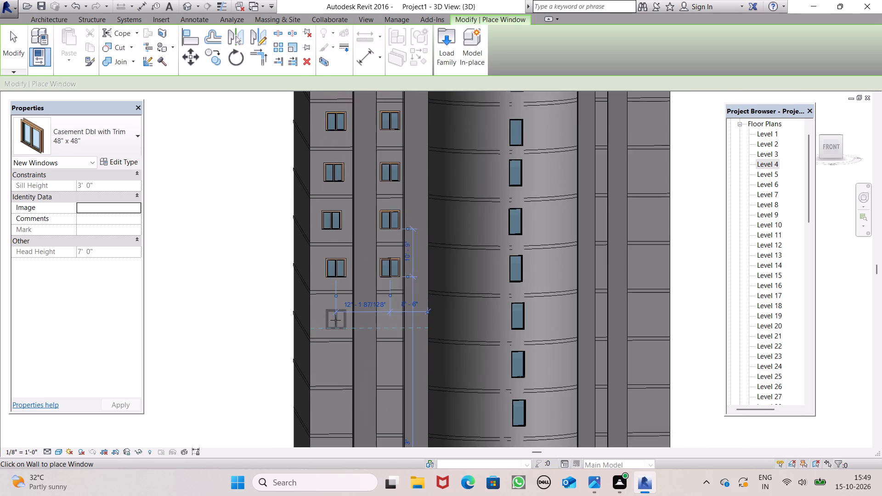
{"action": "left_click", "coordinate": [335, 319]}
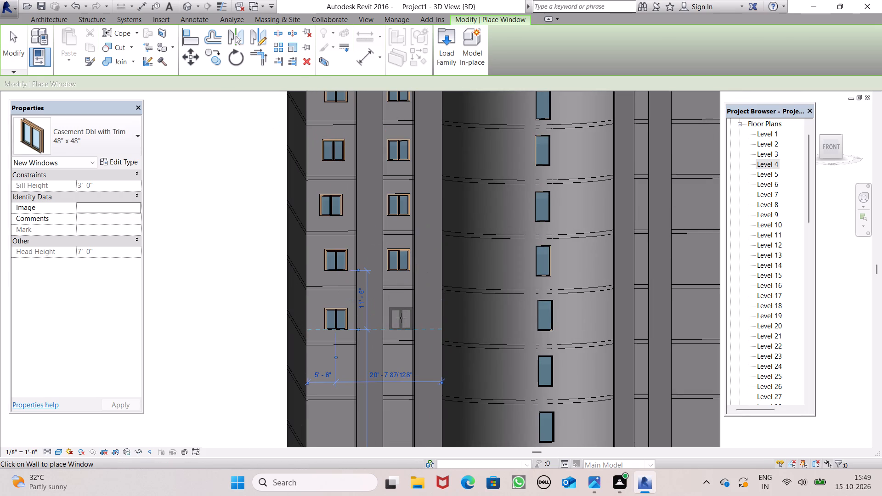
{"action": "left_click", "coordinate": [399, 319]}
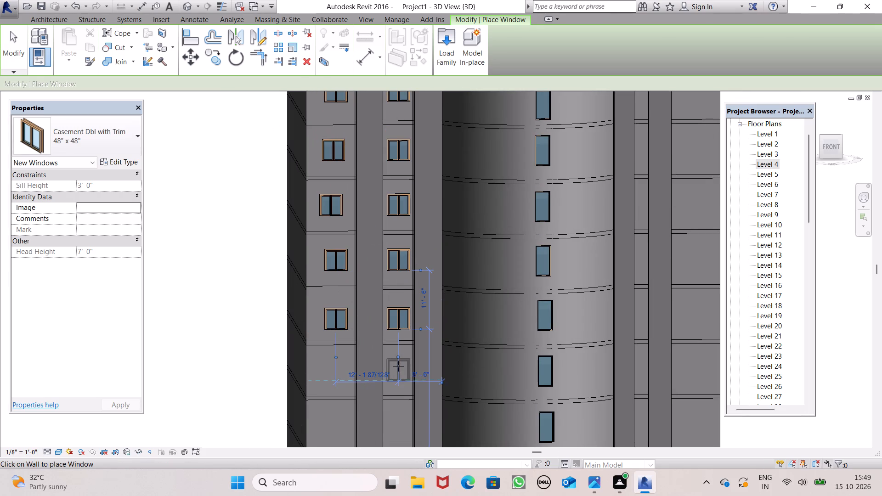
{"action": "left_click", "coordinate": [398, 366]}
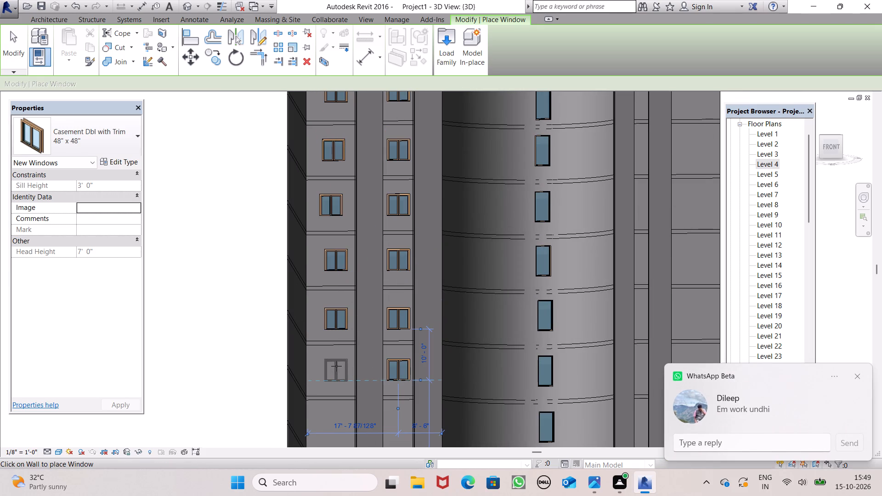
{"action": "left_click", "coordinate": [336, 366]}
{"action": "left_click", "coordinate": [856, 381]}
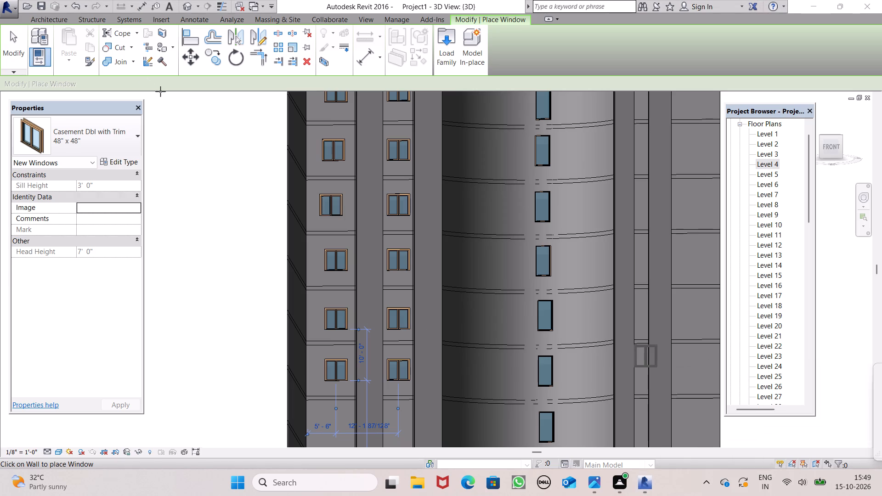
{"action": "scroll", "coordinate": [225, 69], "scroll_direction": "down", "scroll_amount": 1}
{"action": "scroll", "coordinate": [419, 0], "scroll_direction": "up", "scroll_amount": 1}
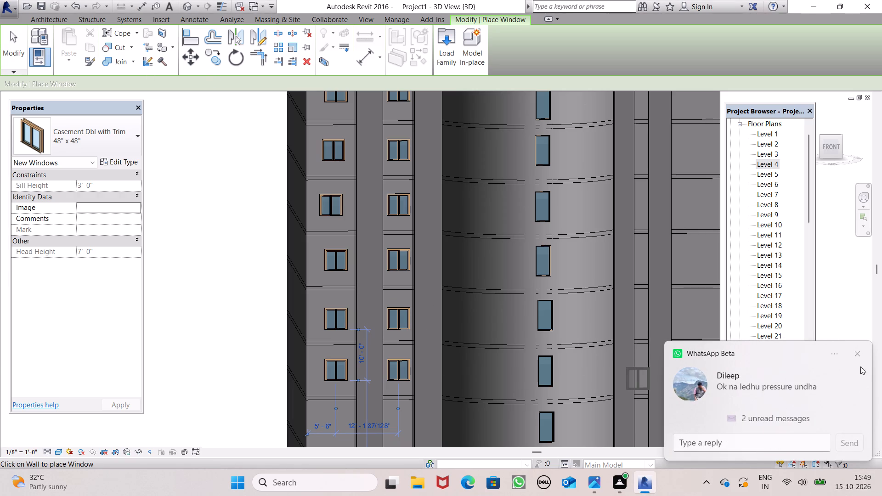
{"action": "left_click", "coordinate": [855, 356]}
Place pairs of 48" x 48" casement windows in the same two bays on the three remaining storeys above the base ledge.
{"action": "scroll", "coordinate": [599, 322], "scroll_direction": "down", "scroll_amount": 3}
{"action": "scroll", "coordinate": [599, 322], "scroll_direction": "up", "scroll_amount": 1}
{"action": "scroll", "coordinate": [599, 322], "scroll_direction": "down", "scroll_amount": 2}
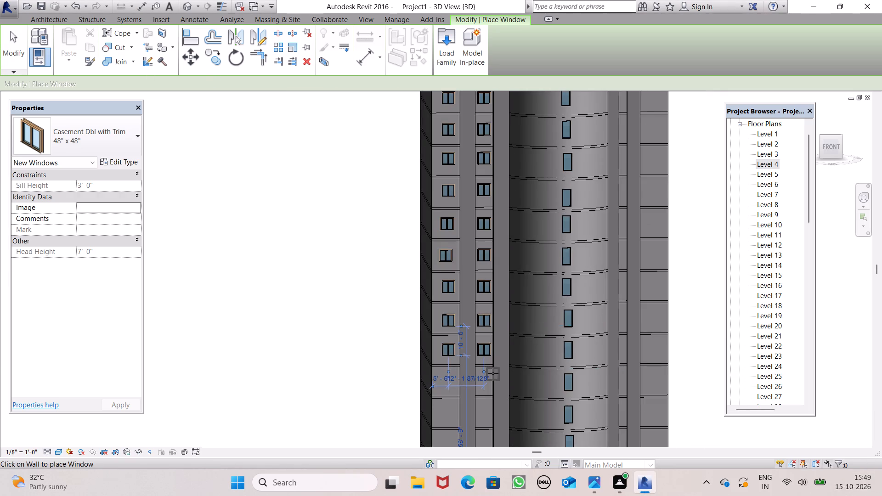
{"action": "scroll", "coordinate": [493, 373], "scroll_direction": "up", "scroll_amount": 8}
{"action": "left_click", "coordinate": [476, 383]}
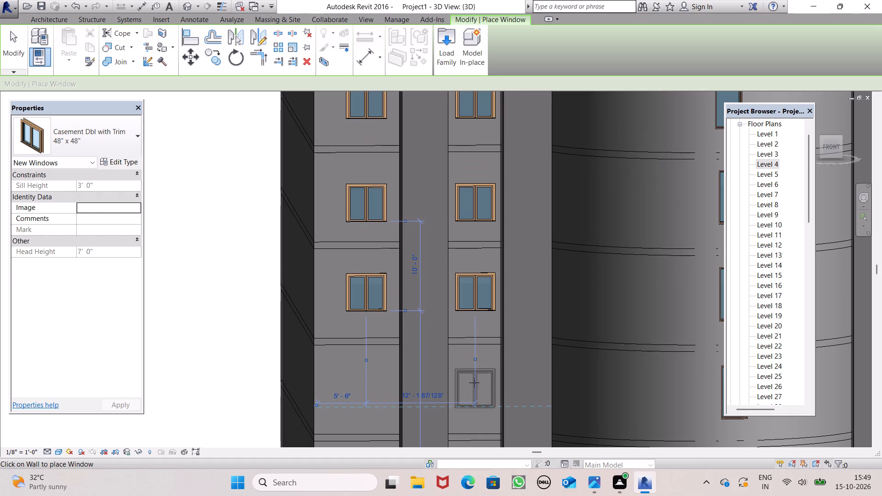
{"action": "left_click", "coordinate": [366, 387]}
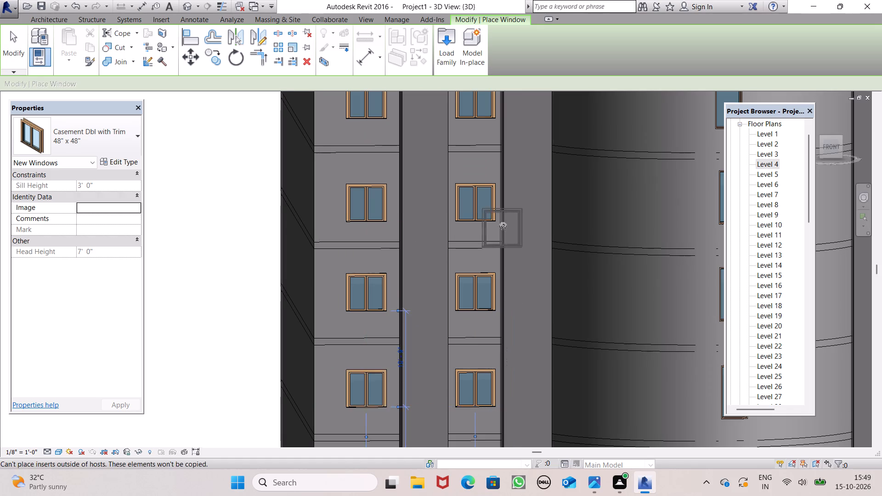
{"action": "scroll", "coordinate": [503, 226], "scroll_direction": "down", "scroll_amount": 8}
{"action": "scroll", "coordinate": [501, 325], "scroll_direction": "up", "scroll_amount": 7}
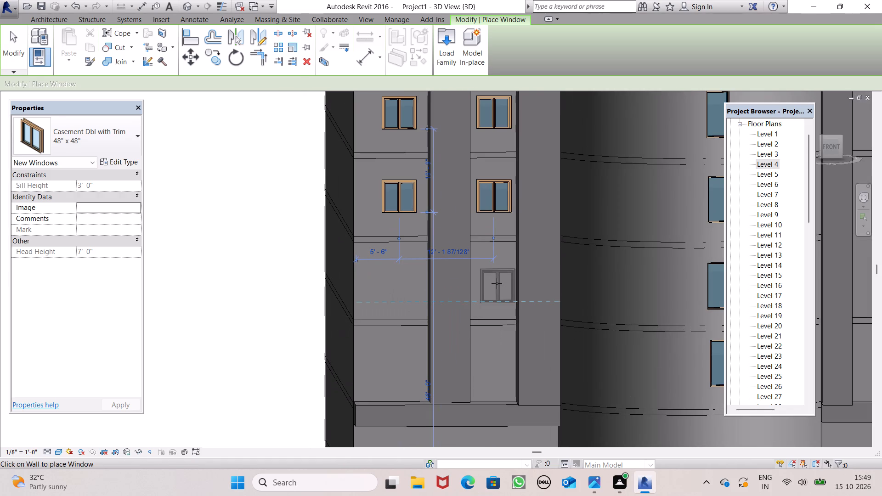
{"action": "left_click", "coordinate": [494, 279]}
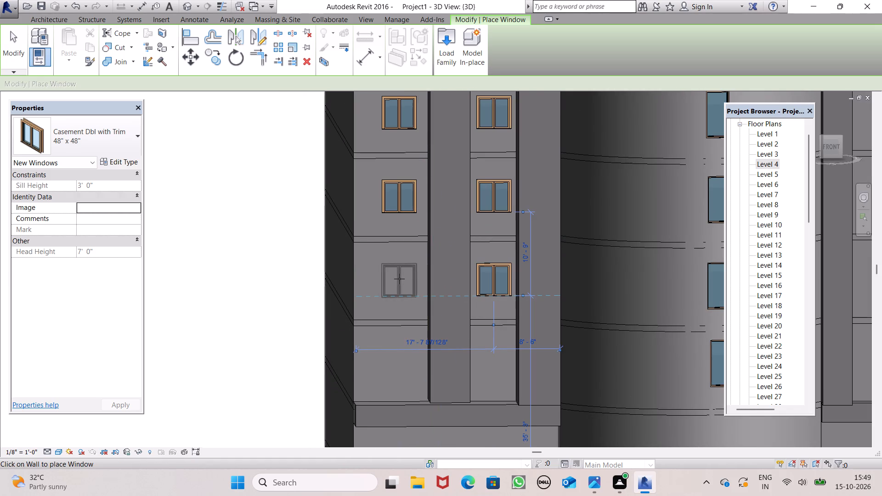
{"action": "left_click", "coordinate": [399, 279]}
{"action": "left_click", "coordinate": [396, 361]}
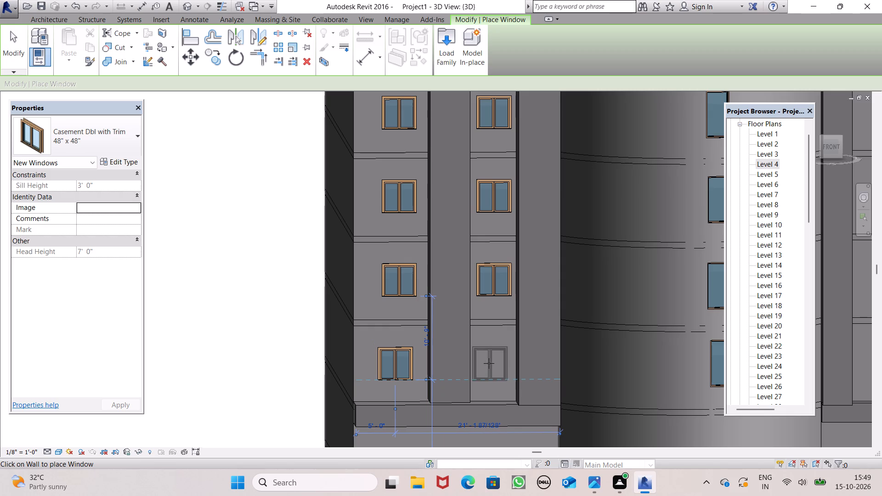
{"action": "left_click", "coordinate": [493, 363]}
Place 48" x 48" casement windows in the front facade's right-hand end bay on the top three storeys.
{"action": "scroll", "coordinate": [406, 303], "scroll_direction": "down", "scroll_amount": 5}
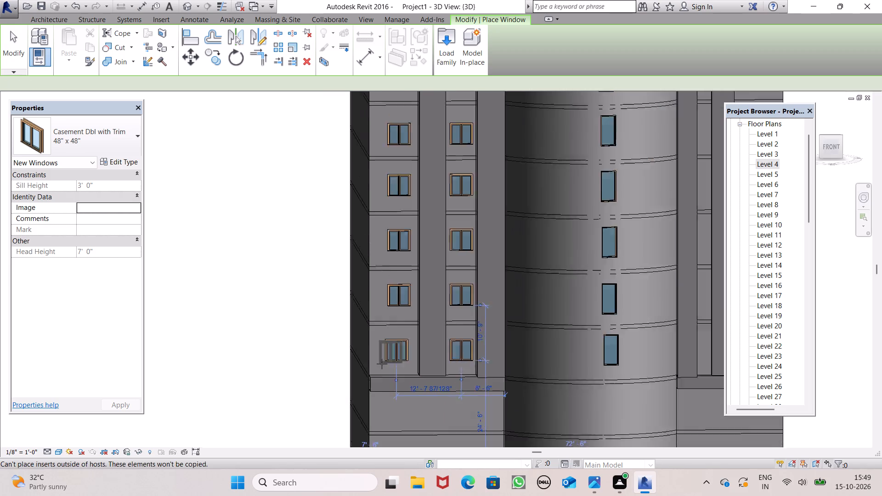
{"action": "scroll", "coordinate": [158, 328], "scroll_direction": "up", "scroll_amount": 1}
{"action": "scroll", "coordinate": [158, 330], "scroll_direction": "down", "scroll_amount": 2}
{"action": "scroll", "coordinate": [341, 373], "scroll_direction": "down", "scroll_amount": 7}
{"action": "scroll", "coordinate": [435, 172], "scroll_direction": "up", "scroll_amount": 2}
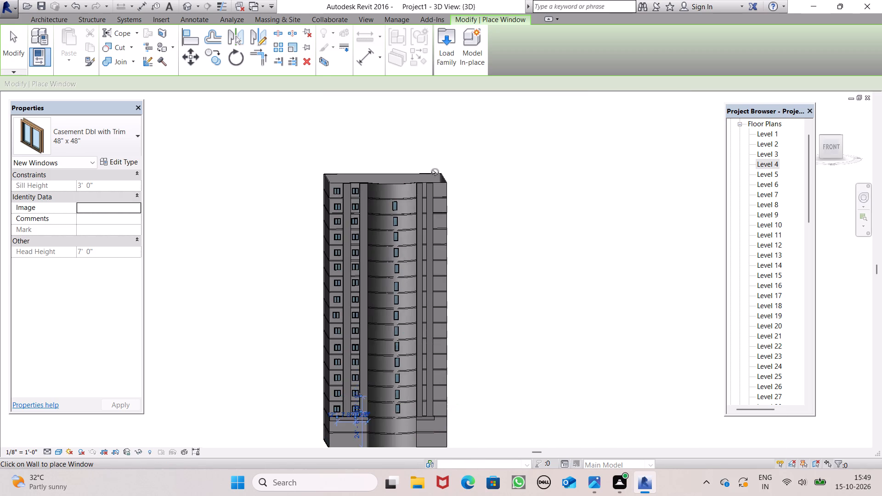
{"action": "scroll", "coordinate": [435, 172], "scroll_direction": "up", "scroll_amount": 2}
{"action": "scroll", "coordinate": [431, 192], "scroll_direction": "down", "scroll_amount": 1}
{"action": "scroll", "coordinate": [431, 192], "scroll_direction": "up", "scroll_amount": 10}
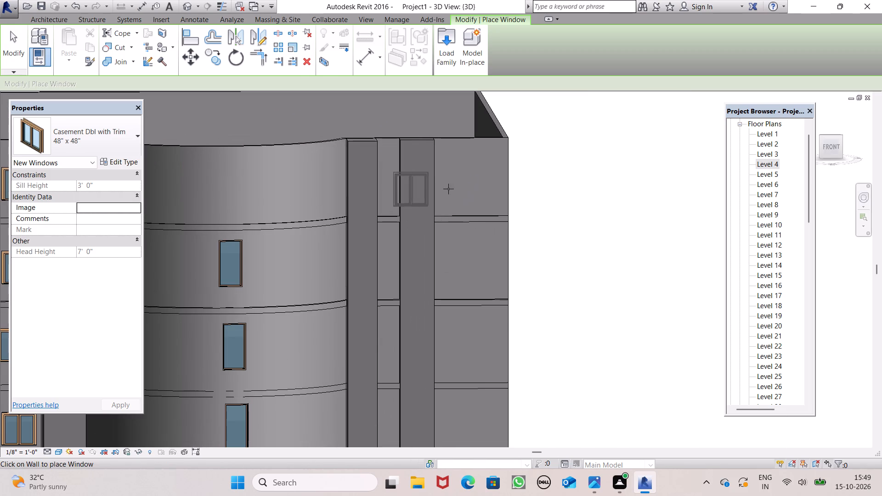
{"action": "left_click", "coordinate": [464, 187]}
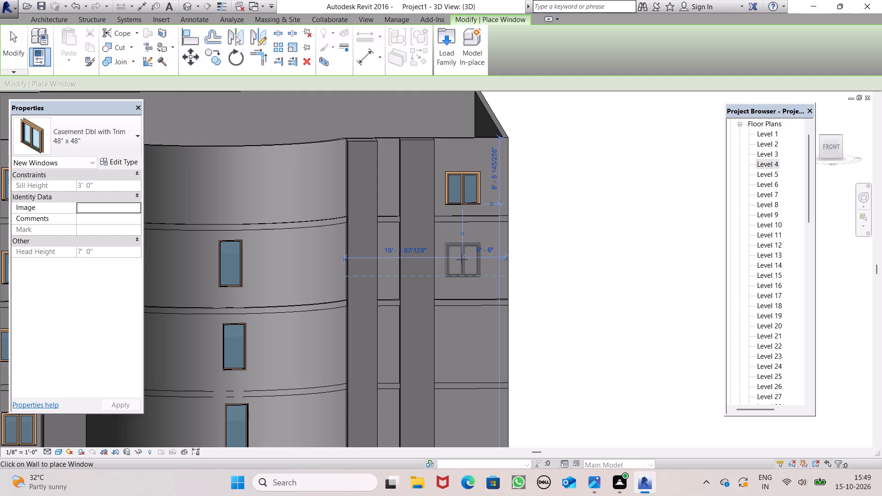
{"action": "left_click", "coordinate": [462, 259]}
{"action": "scroll", "coordinate": [461, 136], "scroll_direction": "down", "scroll_amount": 5}
{"action": "left_click", "coordinate": [466, 254]}
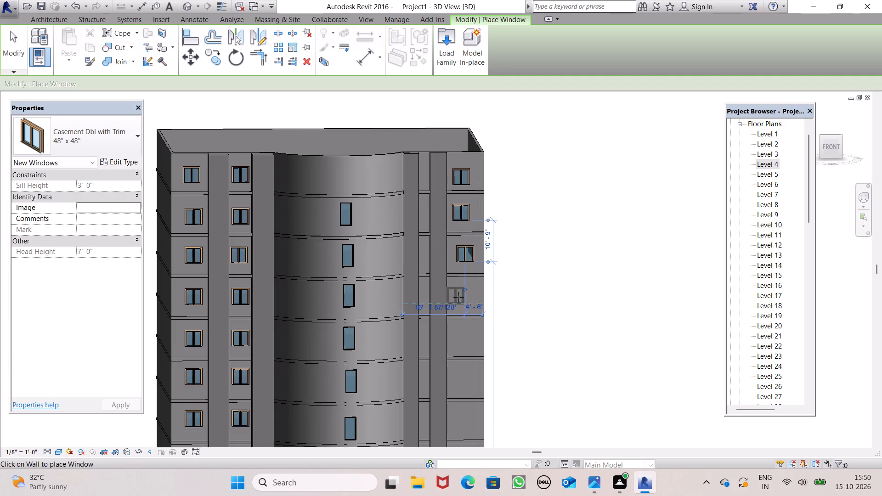
Place 48" x 48" casement windows in the right-hand end bay on the fourth to seventh storeys from the top.
{"action": "scroll", "coordinate": [469, 301], "scroll_direction": "up", "scroll_amount": 5}
{"action": "left_click", "coordinate": [462, 290]}
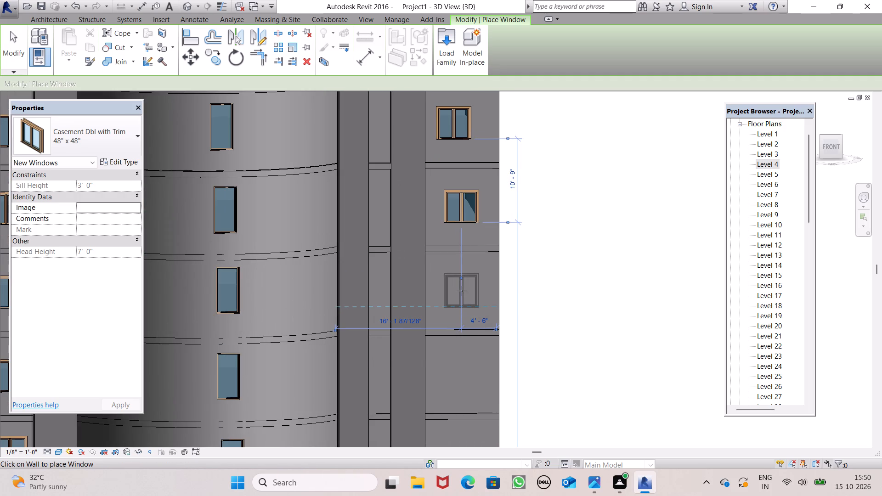
{"action": "left_click", "coordinate": [460, 373]}
{"action": "scroll", "coordinate": [501, 164], "scroll_direction": "down", "scroll_amount": 4}
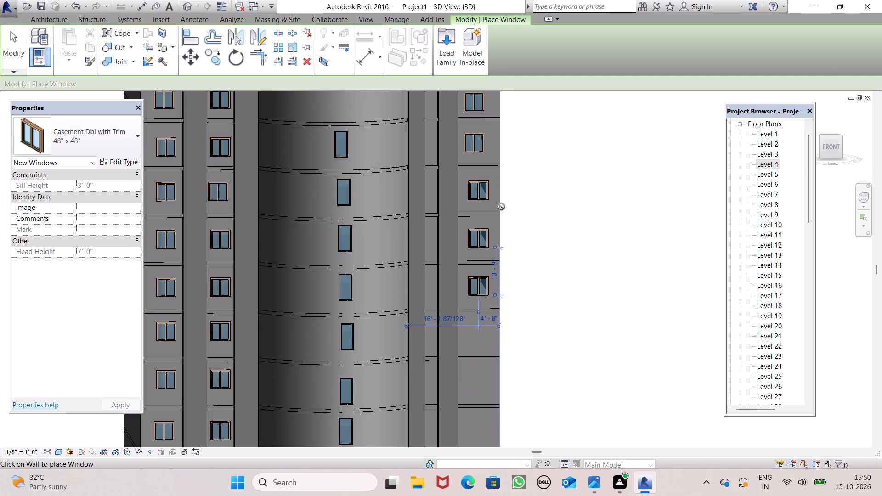
{"action": "scroll", "coordinate": [475, 361], "scroll_direction": "up", "scroll_amount": 6}
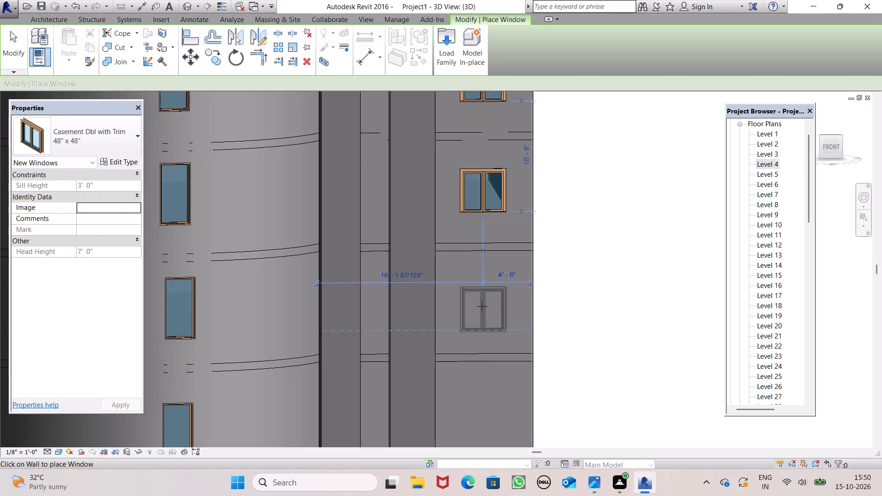
{"action": "left_click", "coordinate": [482, 306]}
{"action": "scroll", "coordinate": [520, 89], "scroll_direction": "down", "scroll_amount": 5}
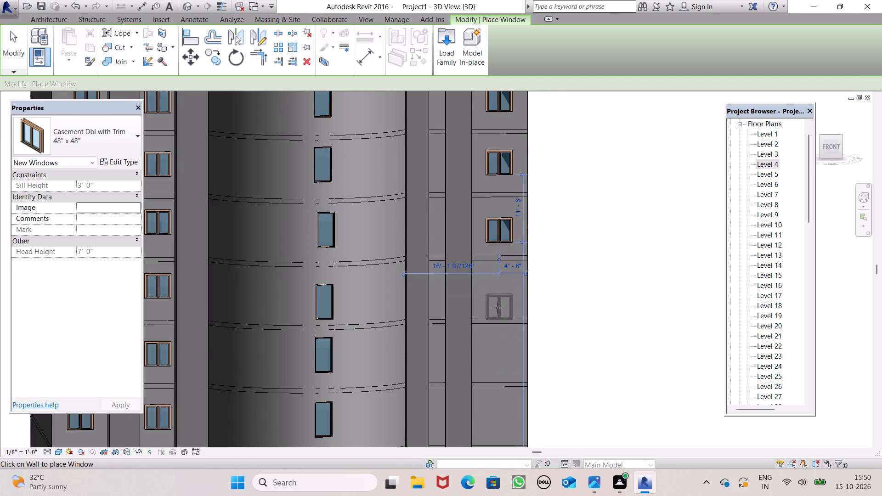
{"action": "scroll", "coordinate": [497, 308], "scroll_direction": "up", "scroll_amount": 5}
{"action": "left_click", "coordinate": [503, 273]}
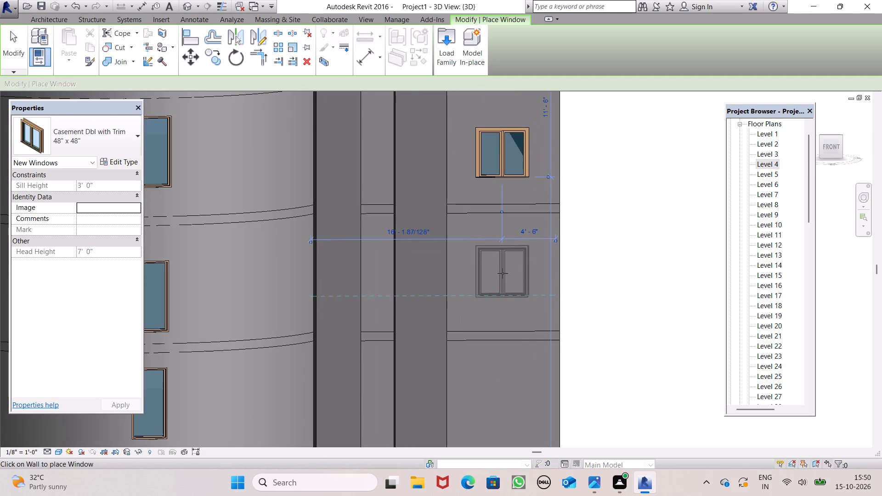
Place 48" x 48" casement windows in the right-hand end bay on the eighth to eleventh storeys from the top.
{"action": "scroll", "coordinate": [537, 105], "scroll_direction": "down", "scroll_amount": 7}
{"action": "scroll", "coordinate": [516, 261], "scroll_direction": "up", "scroll_amount": 5}
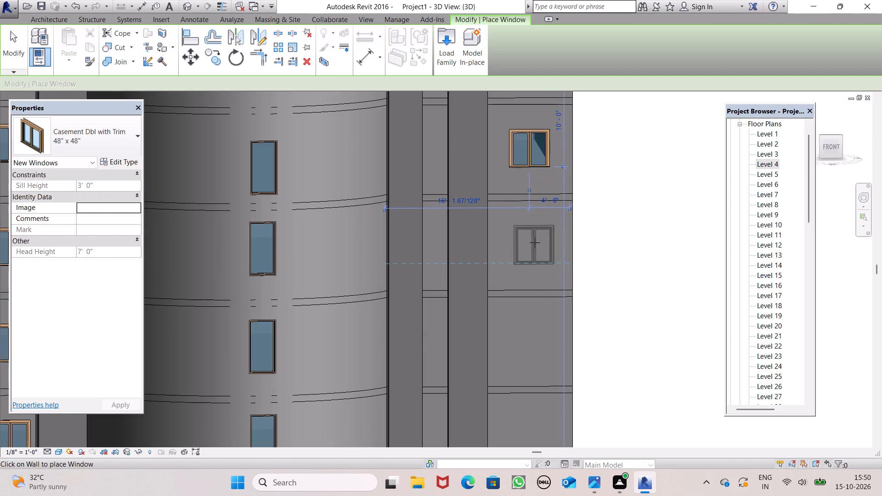
{"action": "left_click", "coordinate": [533, 238]}
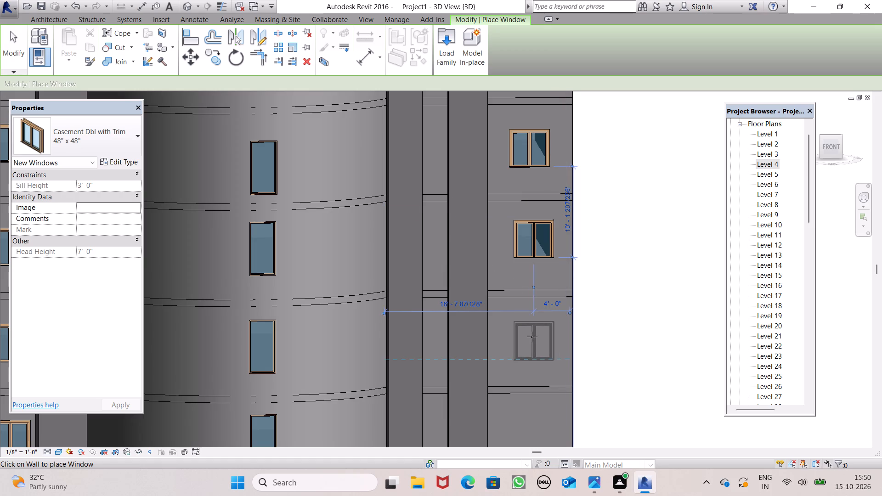
{"action": "left_click_drag", "start_coordinate": [537, 336], "coordinate": [538, 329]}
{"action": "scroll", "coordinate": [531, 104], "scroll_direction": "down", "scroll_amount": 6}
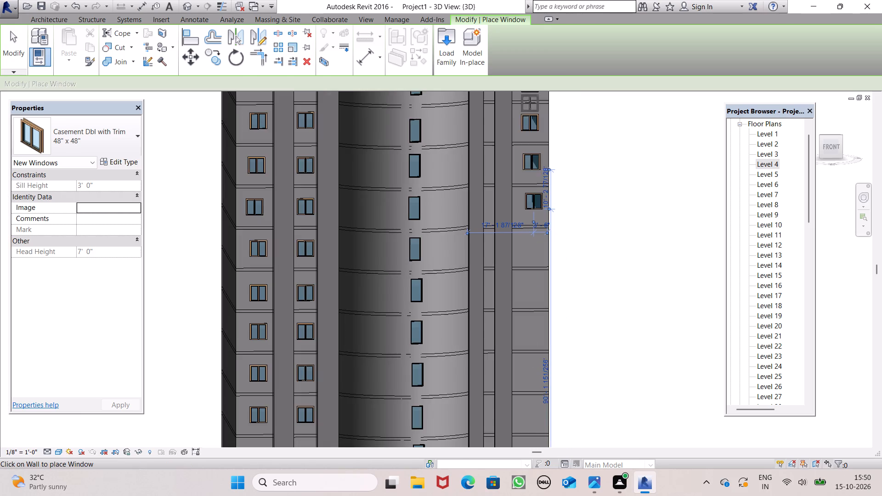
{"action": "scroll", "coordinate": [545, 216], "scroll_direction": "up", "scroll_amount": 6}
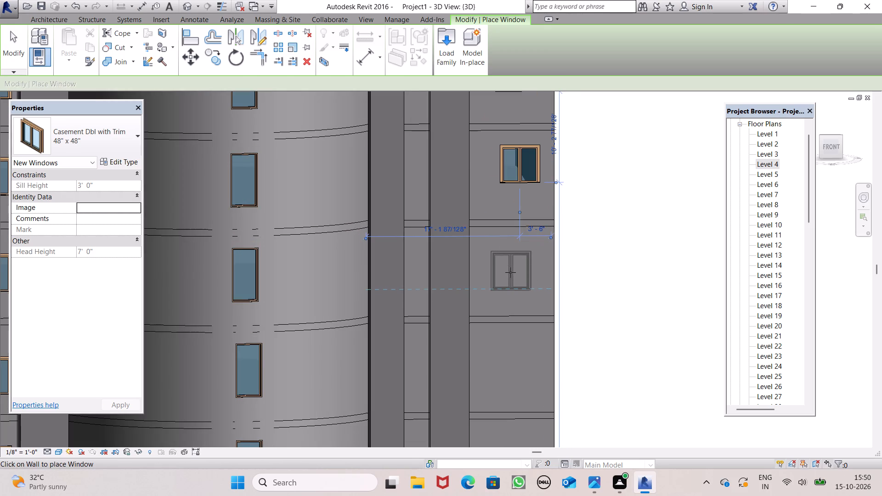
{"action": "left_click", "coordinate": [514, 271]}
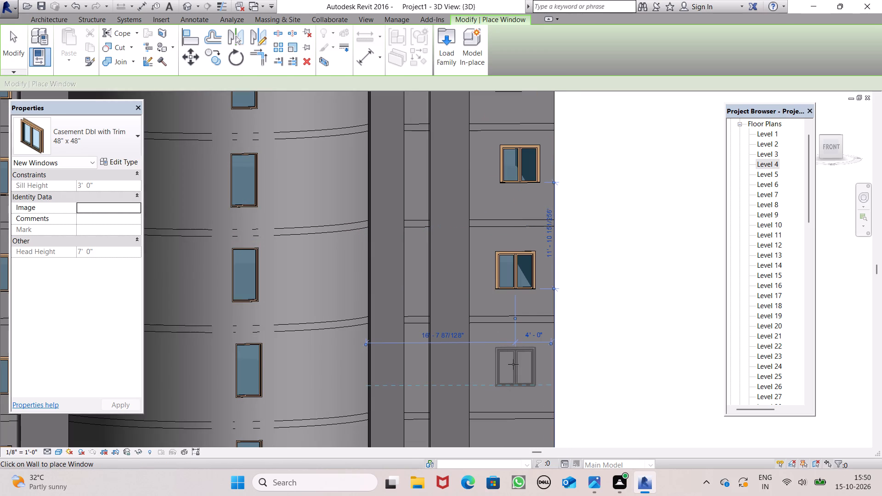
{"action": "left_click_drag", "start_coordinate": [513, 364], "coordinate": [513, 358]}
Place 48" x 48" casement windows in the right-hand end bay on the twelfth to fifteenth storeys, ending just above the base ledge.
{"action": "scroll", "coordinate": [531, 146], "scroll_direction": "down", "scroll_amount": 5}
{"action": "scroll", "coordinate": [517, 322], "scroll_direction": "up", "scroll_amount": 6}
{"action": "left_click", "coordinate": [529, 293]}
{"action": "scroll", "coordinate": [526, 186], "scroll_direction": "down", "scroll_amount": 7}
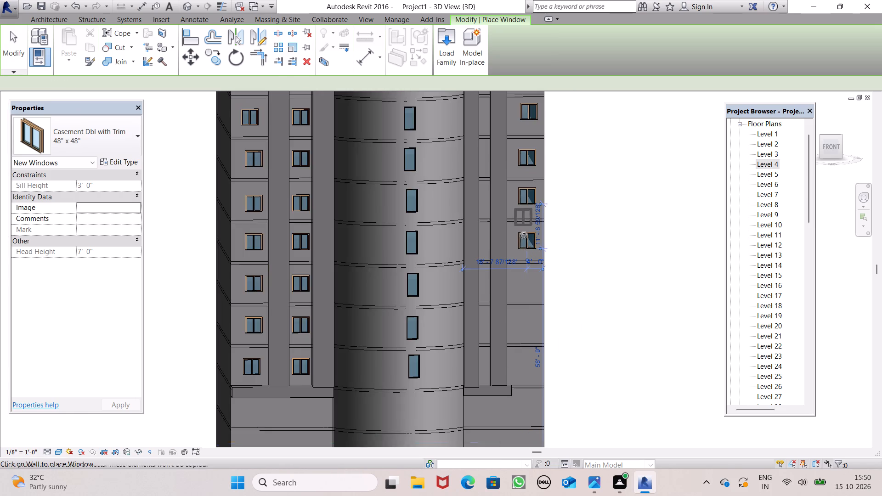
{"action": "scroll", "coordinate": [521, 294], "scroll_direction": "up", "scroll_amount": 3}
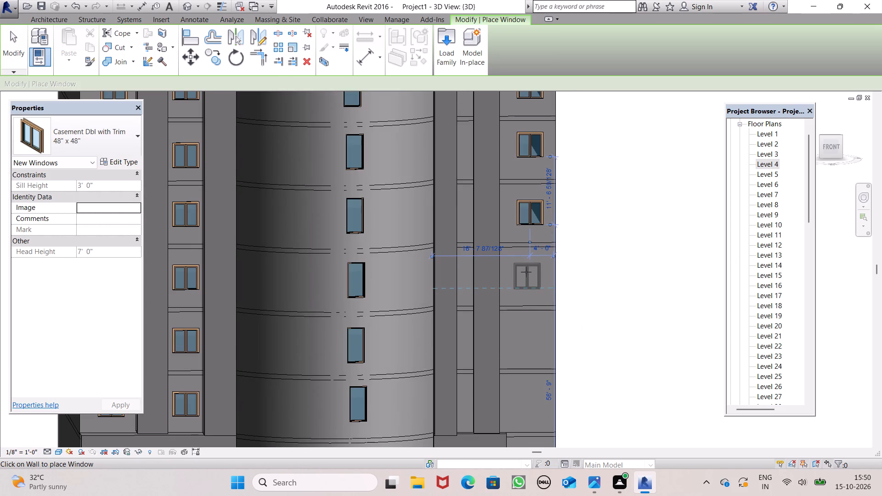
{"action": "left_click", "coordinate": [528, 271]}
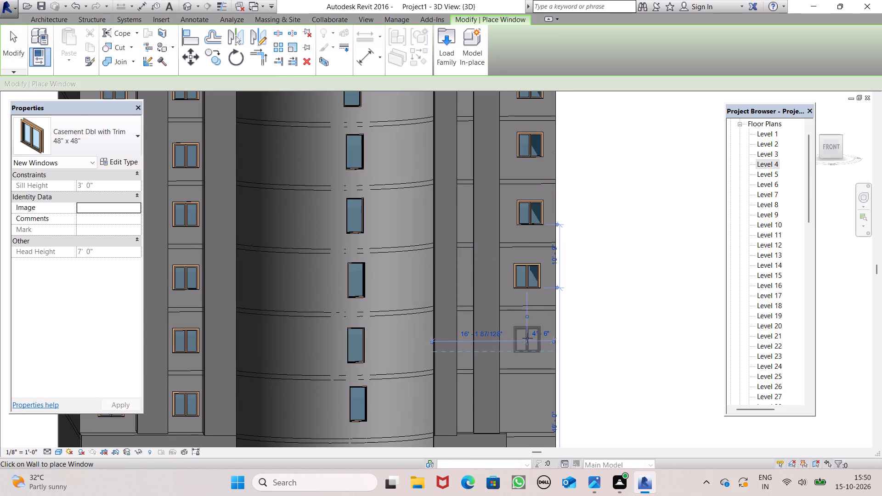
{"action": "left_click", "coordinate": [527, 335]}
{"action": "scroll", "coordinate": [551, 216], "scroll_direction": "down", "scroll_amount": 5}
{"action": "scroll", "coordinate": [521, 317], "scroll_direction": "up", "scroll_amount": 7}
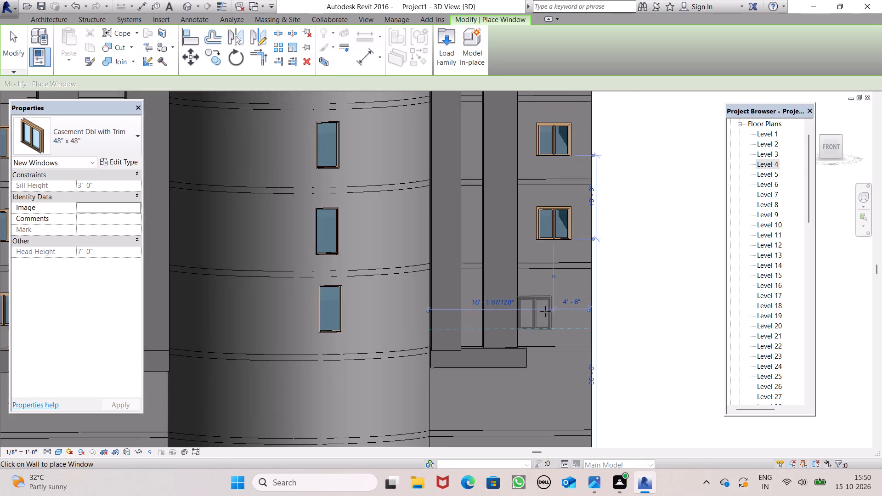
{"action": "scroll", "coordinate": [557, 304], "scroll_direction": "up", "scroll_amount": 5}
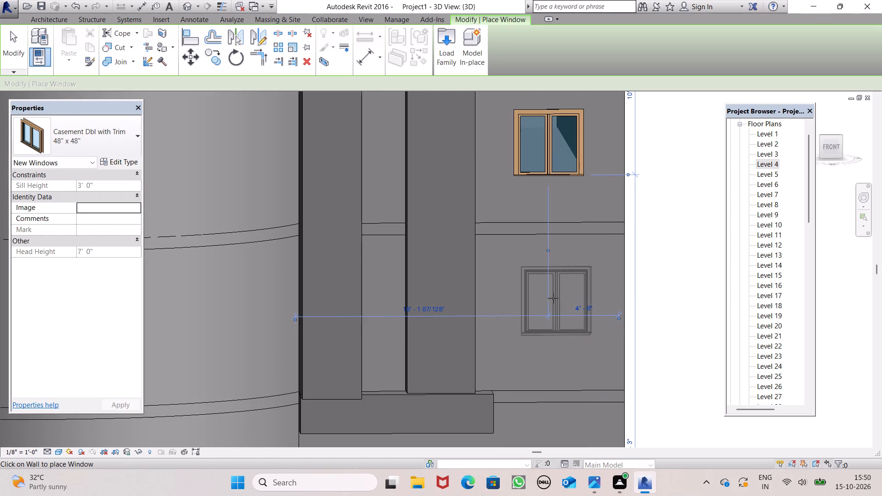
{"action": "left_click", "coordinate": [550, 299]}
{"action": "scroll", "coordinate": [525, 235], "scroll_direction": "down", "scroll_amount": 6}
{"action": "scroll", "coordinate": [497, 330], "scroll_direction": "down", "scroll_amount": 4}
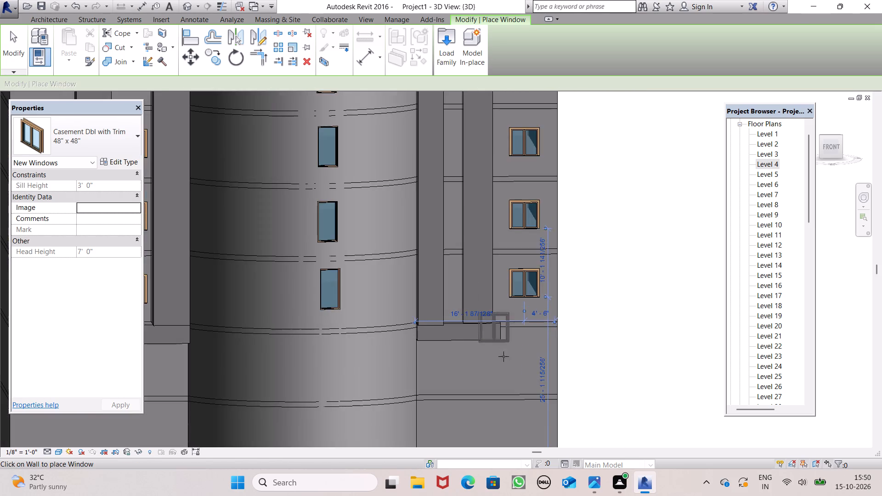
{"action": "scroll", "coordinate": [503, 356], "scroll_direction": "down", "scroll_amount": 4}
{"action": "key", "text": "Escape"}
{"action": "key", "text": "space"}
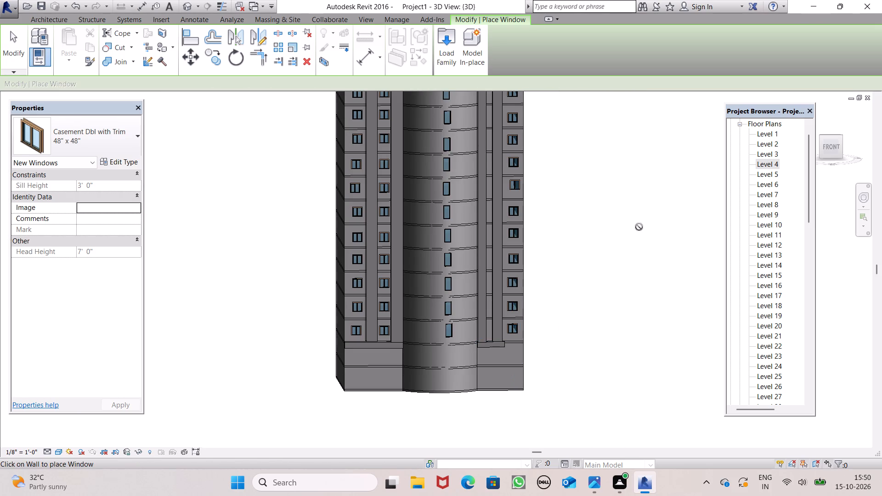
Examine the window columns on the tower's front facade and the blank left side, and end window placement.
{"action": "scroll", "coordinate": [606, 244], "scroll_direction": "down", "scroll_amount": 6}
{"action": "middle_click_drag", "start_coordinate": [515, 303], "coordinate": [705, 320], "text": "shift"}
{"action": "scroll", "coordinate": [576, 317], "scroll_direction": "up", "scroll_amount": 1, "text": "shift"}
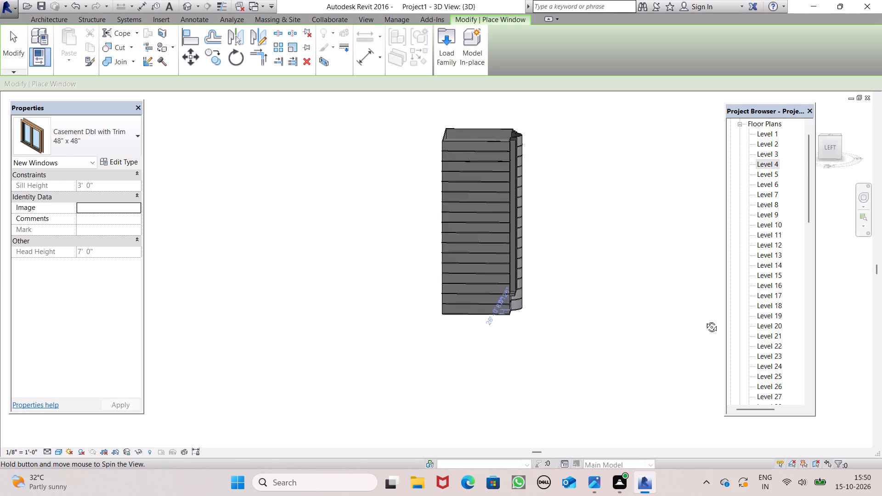
{"action": "middle_click_drag", "start_coordinate": [705, 320], "coordinate": [572, 339], "text": "shift"}
{"action": "scroll", "coordinate": [619, 254], "scroll_direction": "down", "scroll_amount": 2}
{"action": "middle_click_drag", "start_coordinate": [624, 253], "coordinate": [512, 309], "text": "shift"}
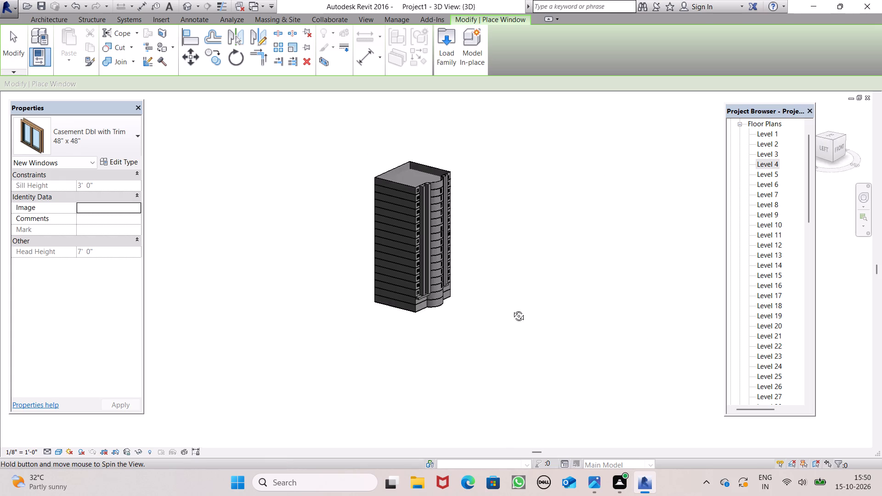
{"action": "middle_click_drag", "start_coordinate": [512, 309], "coordinate": [438, 267], "text": "shift"}
{"action": "scroll", "coordinate": [442, 231], "scroll_direction": "up", "scroll_amount": 1}
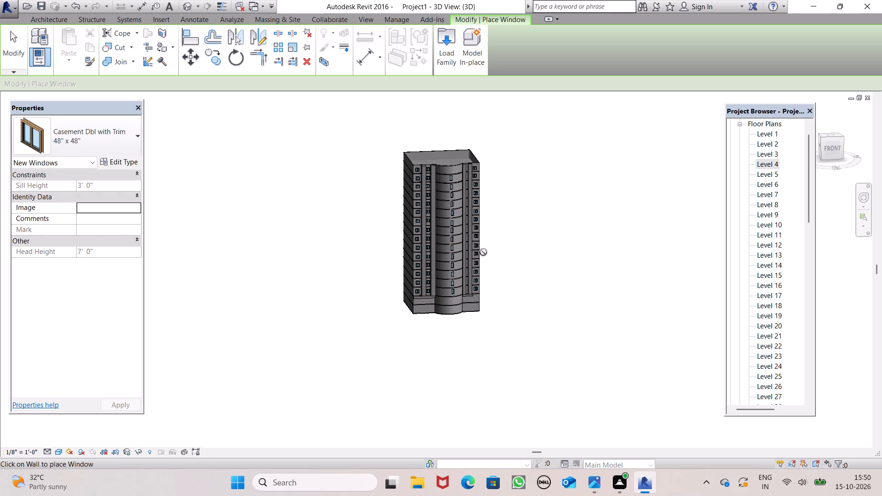
{"action": "scroll", "coordinate": [472, 238], "scroll_direction": "down", "scroll_amount": 1}
{"action": "scroll", "coordinate": [472, 238], "scroll_direction": "up", "scroll_amount": 7}
{"action": "scroll", "coordinate": [480, 302], "scroll_direction": "down", "scroll_amount": 3}
{"action": "scroll", "coordinate": [511, 322], "scroll_direction": "up", "scroll_amount": 1}
{"action": "middle_click_drag", "start_coordinate": [511, 322], "coordinate": [497, 325]}
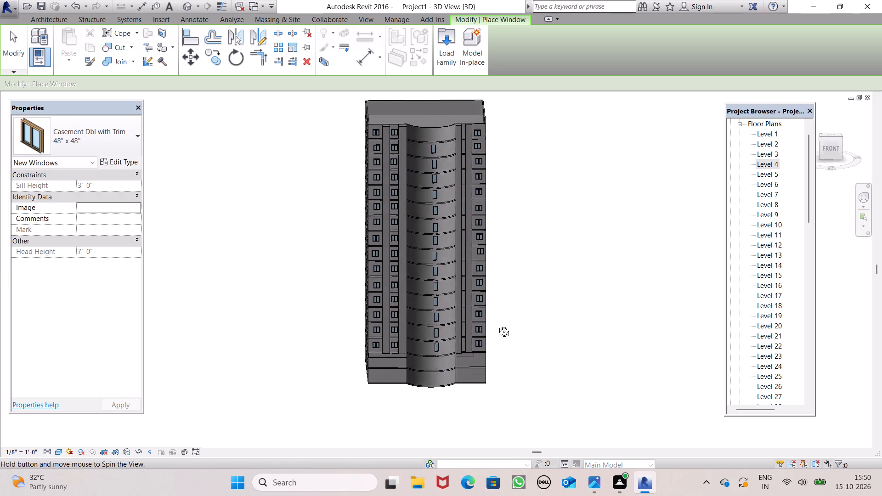
{"action": "middle_click_drag", "start_coordinate": [497, 325], "coordinate": [525, 256]}
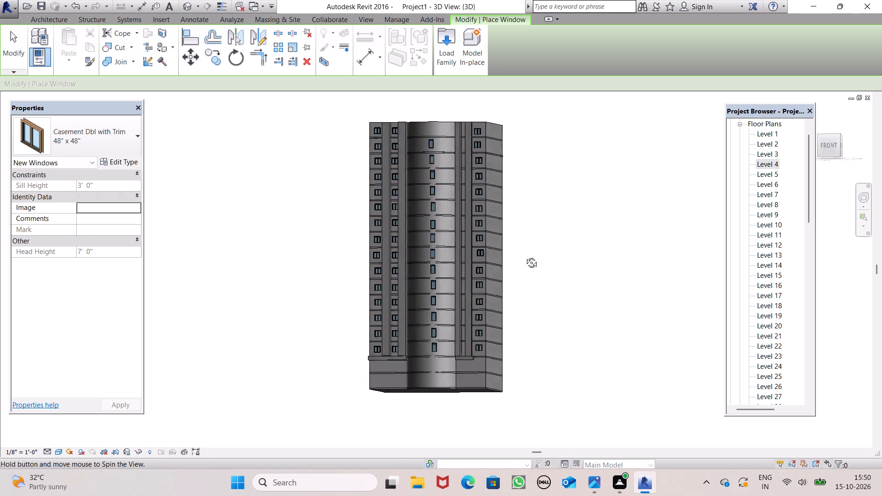
{"action": "middle_click_drag", "start_coordinate": [525, 256], "coordinate": [648, 261]}
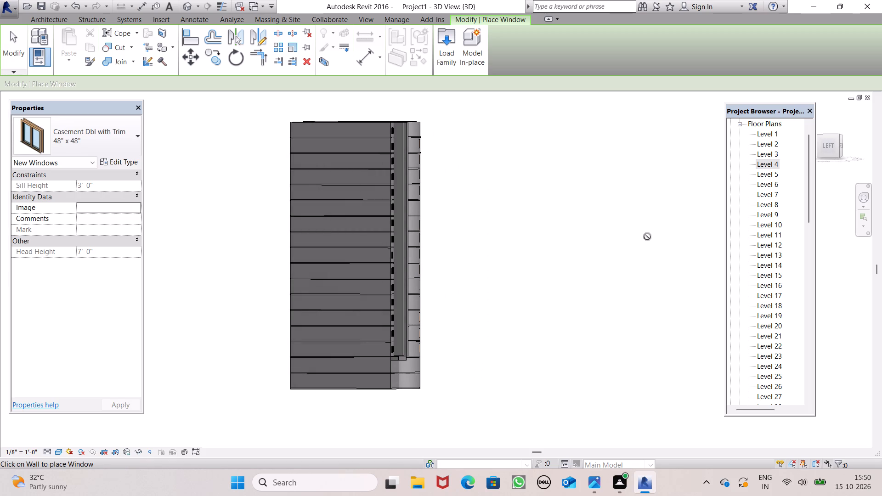
{"action": "scroll", "coordinate": [499, 227], "scroll_direction": "down", "scroll_amount": 1}
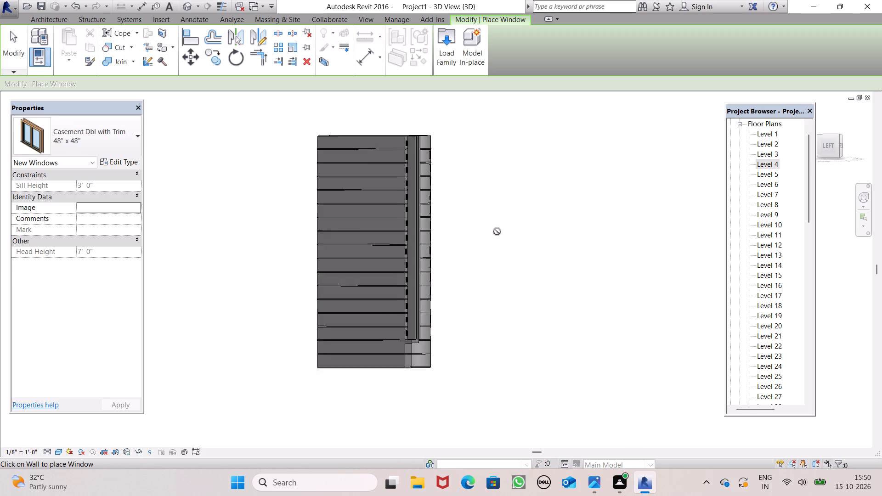
{"action": "scroll", "coordinate": [497, 231], "scroll_direction": "down", "scroll_amount": 2}
{"action": "middle_click_drag", "start_coordinate": [527, 266], "coordinate": [383, 271]}
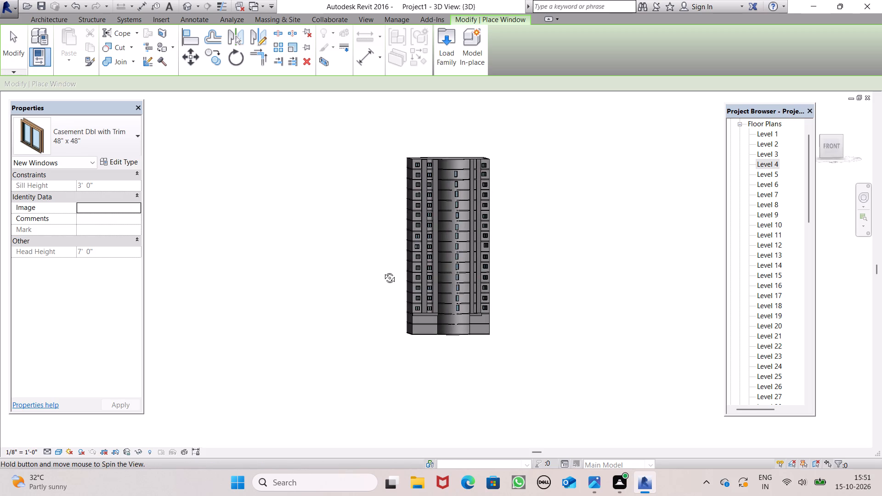
{"action": "middle_click_drag", "start_coordinate": [383, 271], "coordinate": [383, 265]}
{"action": "scroll", "coordinate": [394, 248], "scroll_direction": "up", "scroll_amount": 5, "text": "shift"}
{"action": "scroll", "coordinate": [409, 226], "scroll_direction": "down", "scroll_amount": 1}
{"action": "scroll", "coordinate": [415, 225], "scroll_direction": "up", "scroll_amount": 2}
{"action": "scroll", "coordinate": [455, 221], "scroll_direction": "up", "scroll_amount": 7}
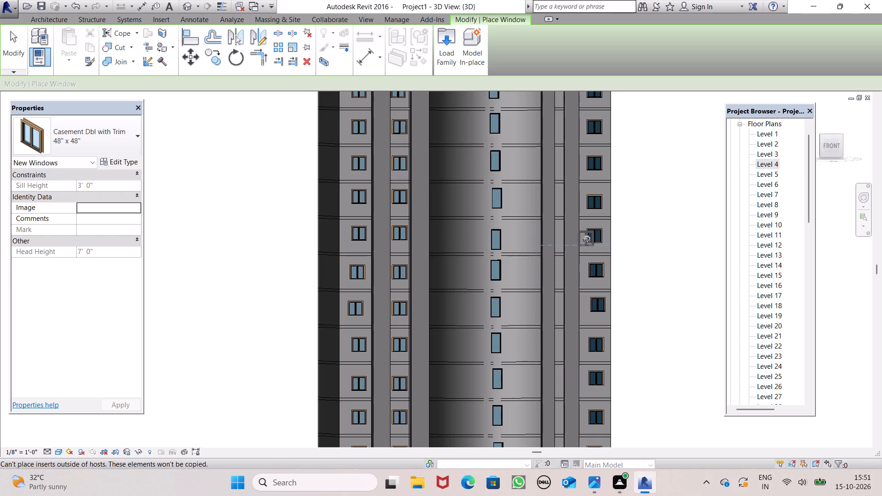
{"action": "scroll", "coordinate": [541, 233], "scroll_direction": "down", "scroll_amount": 1}
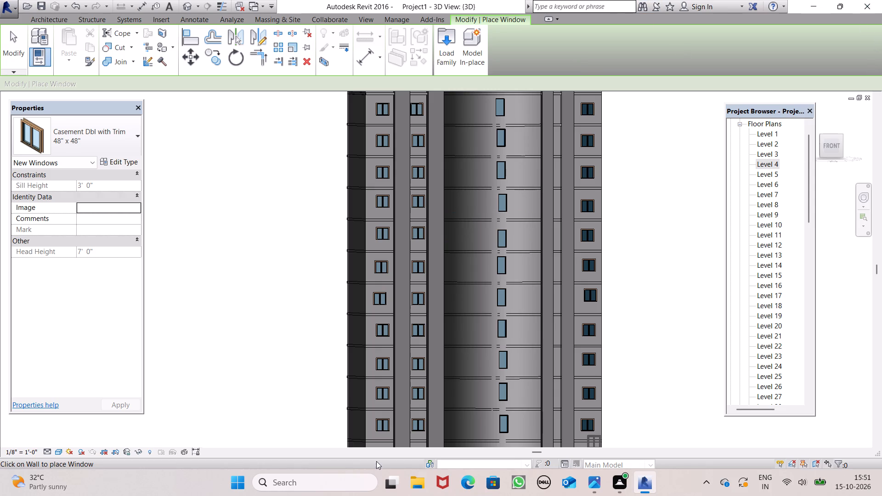
{"action": "scroll", "coordinate": [505, 197], "scroll_direction": "down", "scroll_amount": 1}
{"action": "key", "text": "Escape"}
Examine the tower's right, front and left sides in the 3D view.
{"action": "scroll", "coordinate": [499, 209], "scroll_direction": "down", "scroll_amount": 2}
{"action": "scroll", "coordinate": [598, 237], "scroll_direction": "down", "scroll_amount": 1, "text": "shift"}
{"action": "middle_click_drag", "start_coordinate": [592, 266], "coordinate": [332, 312], "text": "shift"}
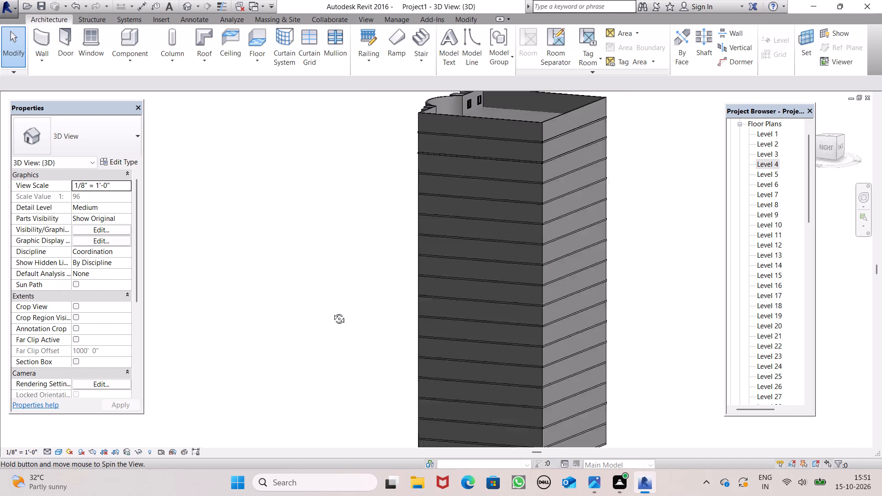
{"action": "middle_click_drag", "start_coordinate": [332, 312], "coordinate": [621, 304], "text": "shift"}
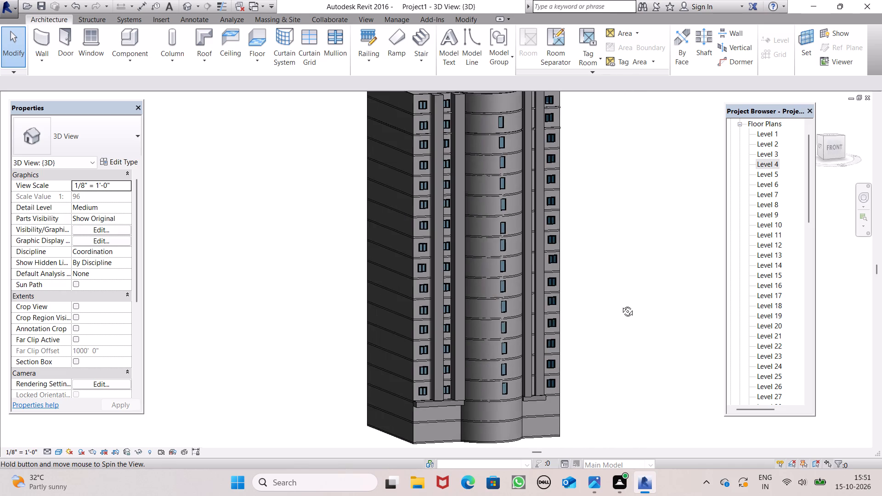
{"action": "middle_click_drag", "start_coordinate": [621, 304], "coordinate": [621, 293], "text": "shift"}
{"action": "middle_click_drag", "start_coordinate": [517, 292], "coordinate": [626, 285]}
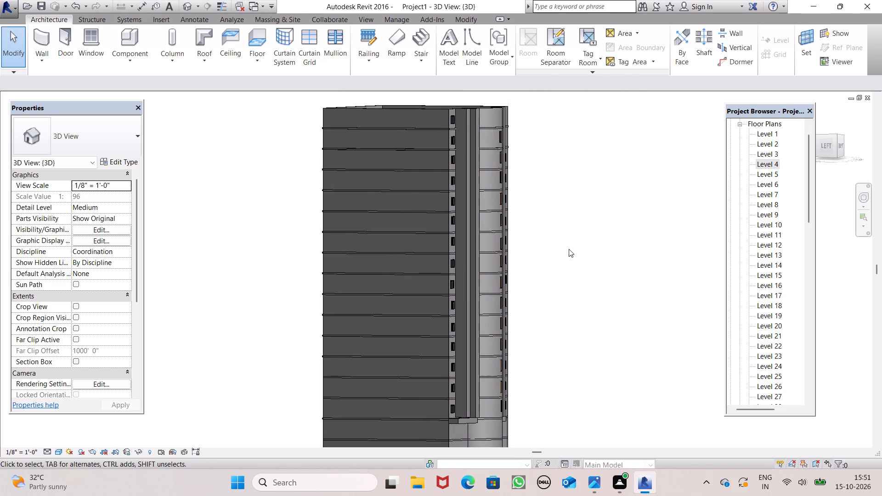
{"action": "scroll", "coordinate": [568, 248], "scroll_direction": "down", "scroll_amount": 1}
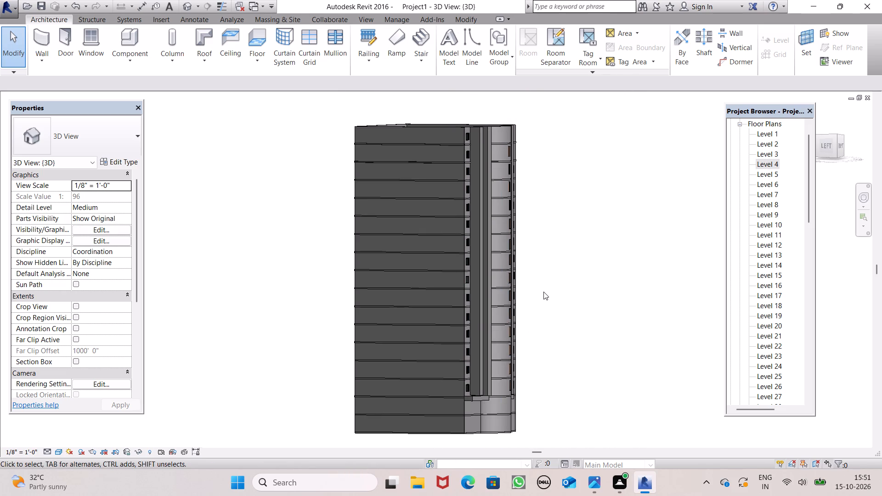
Open the Level 2 floor plan showing the building outline with its curved front bay.
{"action": "double_click", "coordinate": [770, 144]}
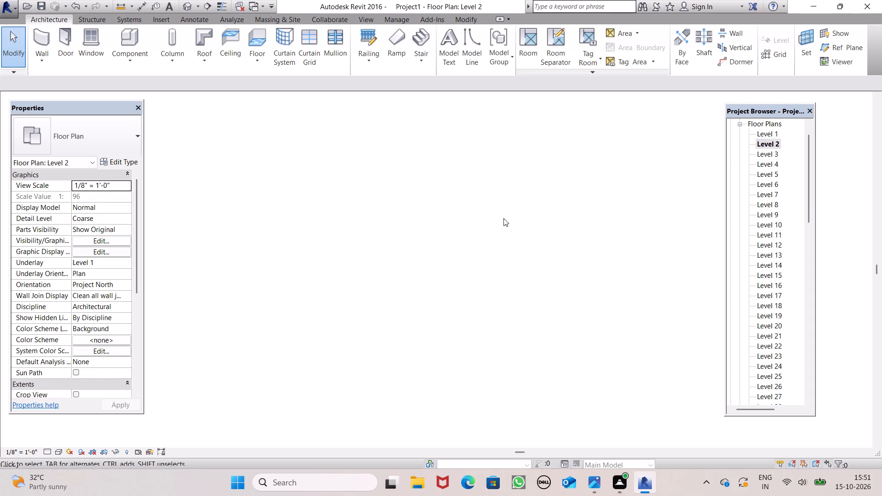
{"action": "scroll", "coordinate": [503, 218], "scroll_direction": "down", "scroll_amount": 2}
{"action": "scroll", "coordinate": [415, 289], "scroll_direction": "down", "scroll_amount": 4}
{"action": "middle_click_drag", "start_coordinate": [380, 319], "coordinate": [496, 303], "text": "shift"}
{"action": "scroll", "coordinate": [492, 299], "scroll_direction": "up", "scroll_amount": 1, "text": "shift"}
{"action": "scroll", "coordinate": [373, 276], "scroll_direction": "down", "scroll_amount": 2}
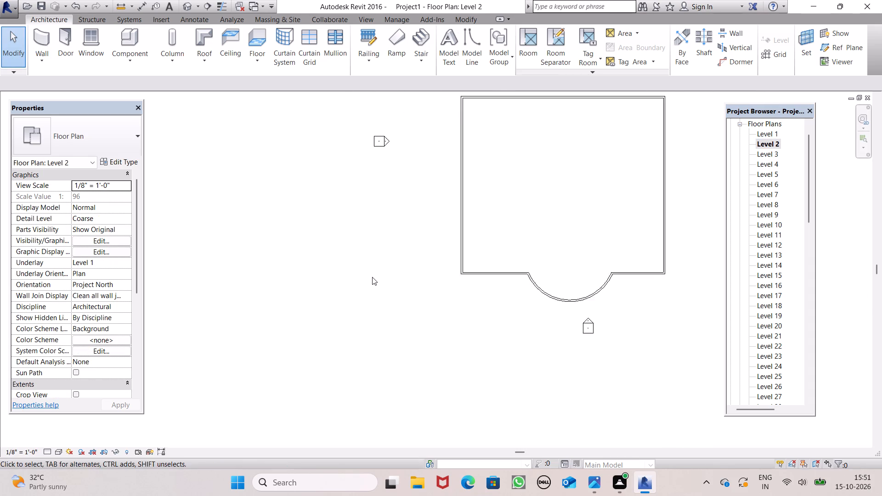
{"action": "scroll", "coordinate": [372, 277], "scroll_direction": "down", "scroll_amount": 1}
{"action": "middle_click_drag", "start_coordinate": [362, 335], "coordinate": [491, 321]}
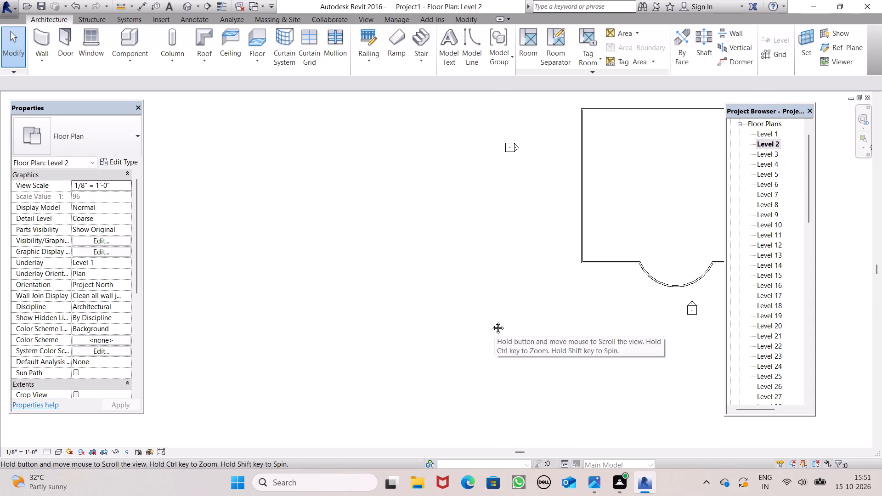
{"action": "middle_click_drag", "start_coordinate": [491, 321], "coordinate": [493, 323]}
{"action": "middle_click_drag", "start_coordinate": [372, 337], "coordinate": [377, 353], "text": "shift"}
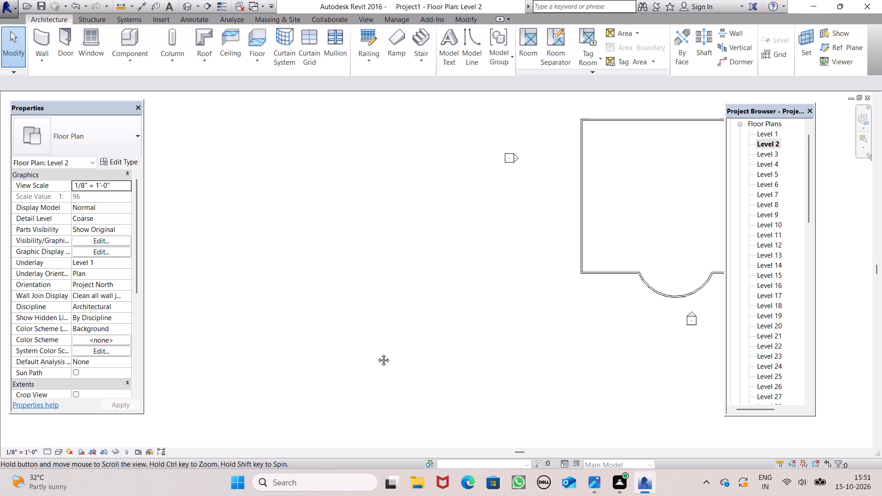
{"action": "middle_click_drag", "start_coordinate": [377, 353], "coordinate": [415, 332], "text": "shift"}
{"action": "scroll", "coordinate": [405, 312], "scroll_direction": "up", "scroll_amount": 1, "text": "shift"}
{"action": "scroll", "coordinate": [246, 299], "scroll_direction": "down", "scroll_amount": 8}
{"action": "middle_click_drag", "start_coordinate": [315, 344], "coordinate": [410, 334], "text": "shift"}
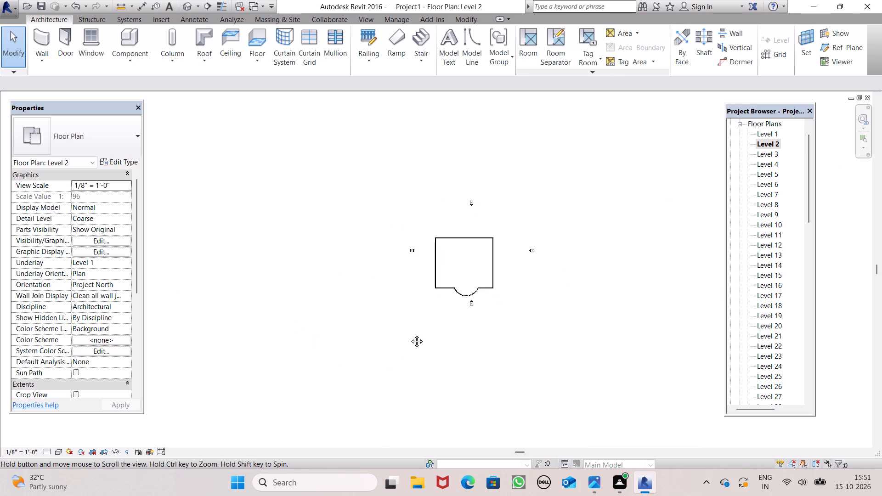
{"action": "middle_click_drag", "start_coordinate": [410, 334], "coordinate": [343, 302], "text": "shift"}
{"action": "scroll", "coordinate": [339, 299], "scroll_direction": "up", "scroll_amount": 1, "text": "shift"}
{"action": "scroll", "coordinate": [345, 237], "scroll_direction": "down", "scroll_amount": 2}
{"action": "scroll", "coordinate": [374, 223], "scroll_direction": "up", "scroll_amount": 6}
{"action": "scroll", "coordinate": [379, 221], "scroll_direction": "down", "scroll_amount": 1}
{"action": "scroll", "coordinate": [382, 223], "scroll_direction": "up", "scroll_amount": 2}
{"action": "scroll", "coordinate": [375, 261], "scroll_direction": "up", "scroll_amount": 1}
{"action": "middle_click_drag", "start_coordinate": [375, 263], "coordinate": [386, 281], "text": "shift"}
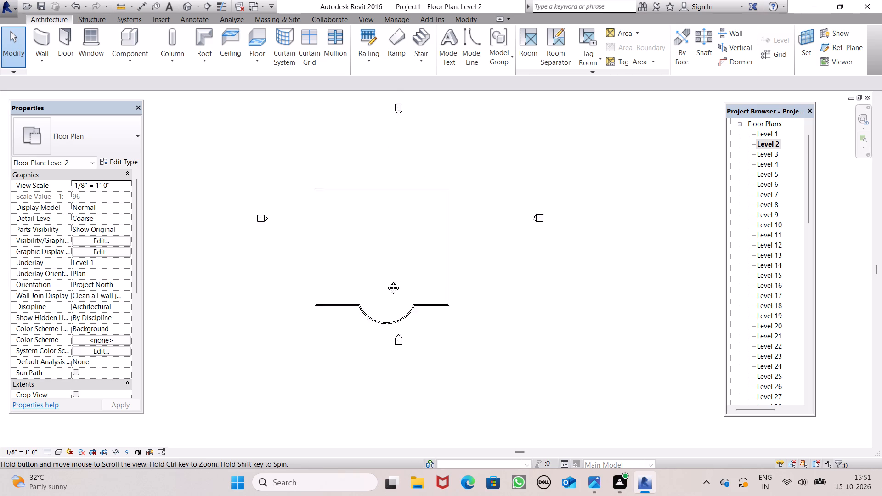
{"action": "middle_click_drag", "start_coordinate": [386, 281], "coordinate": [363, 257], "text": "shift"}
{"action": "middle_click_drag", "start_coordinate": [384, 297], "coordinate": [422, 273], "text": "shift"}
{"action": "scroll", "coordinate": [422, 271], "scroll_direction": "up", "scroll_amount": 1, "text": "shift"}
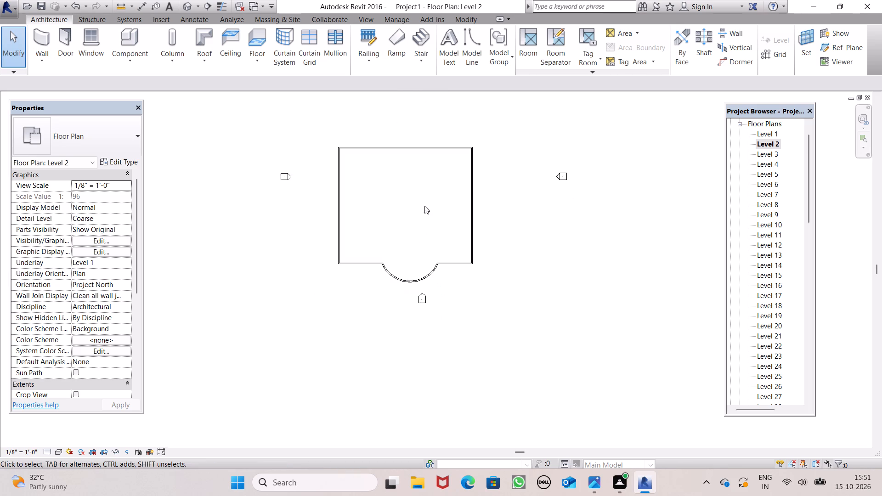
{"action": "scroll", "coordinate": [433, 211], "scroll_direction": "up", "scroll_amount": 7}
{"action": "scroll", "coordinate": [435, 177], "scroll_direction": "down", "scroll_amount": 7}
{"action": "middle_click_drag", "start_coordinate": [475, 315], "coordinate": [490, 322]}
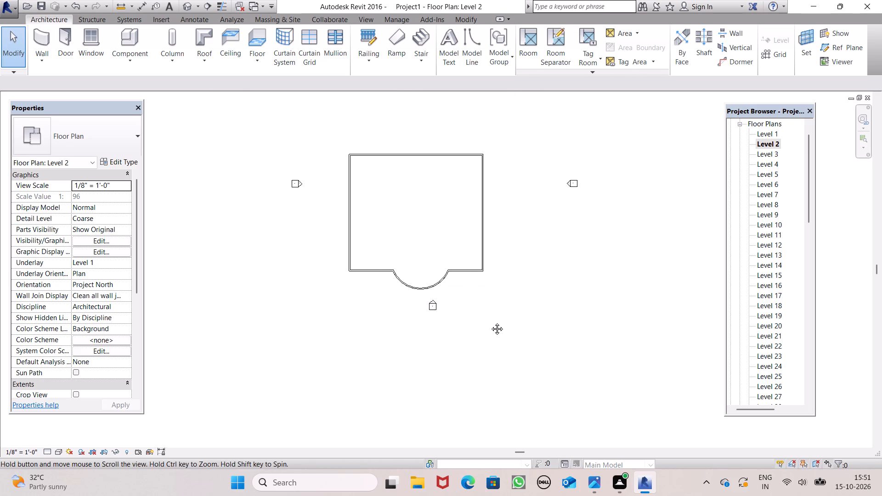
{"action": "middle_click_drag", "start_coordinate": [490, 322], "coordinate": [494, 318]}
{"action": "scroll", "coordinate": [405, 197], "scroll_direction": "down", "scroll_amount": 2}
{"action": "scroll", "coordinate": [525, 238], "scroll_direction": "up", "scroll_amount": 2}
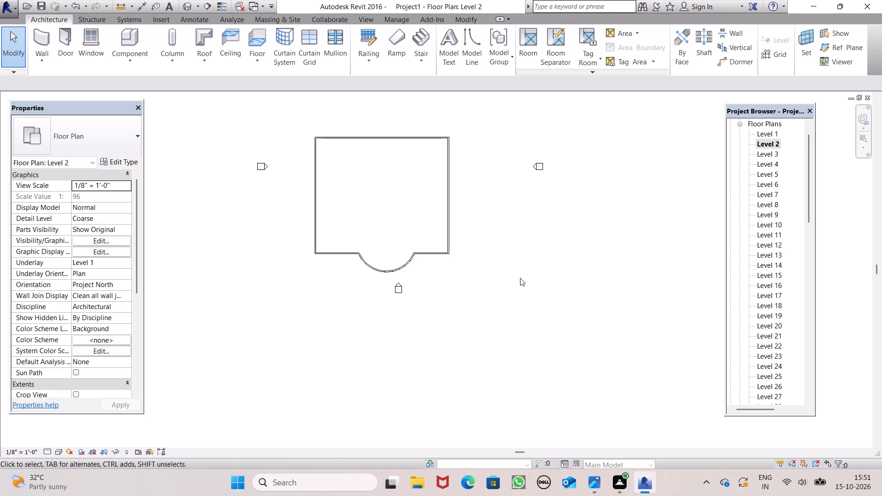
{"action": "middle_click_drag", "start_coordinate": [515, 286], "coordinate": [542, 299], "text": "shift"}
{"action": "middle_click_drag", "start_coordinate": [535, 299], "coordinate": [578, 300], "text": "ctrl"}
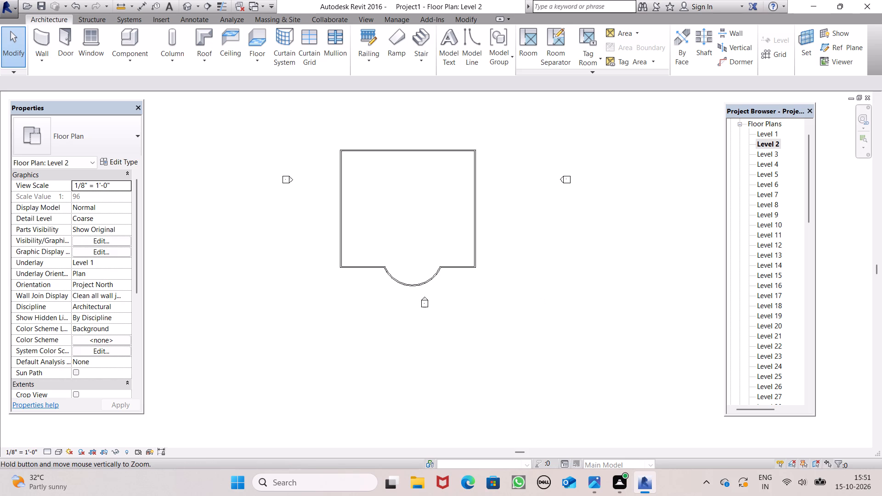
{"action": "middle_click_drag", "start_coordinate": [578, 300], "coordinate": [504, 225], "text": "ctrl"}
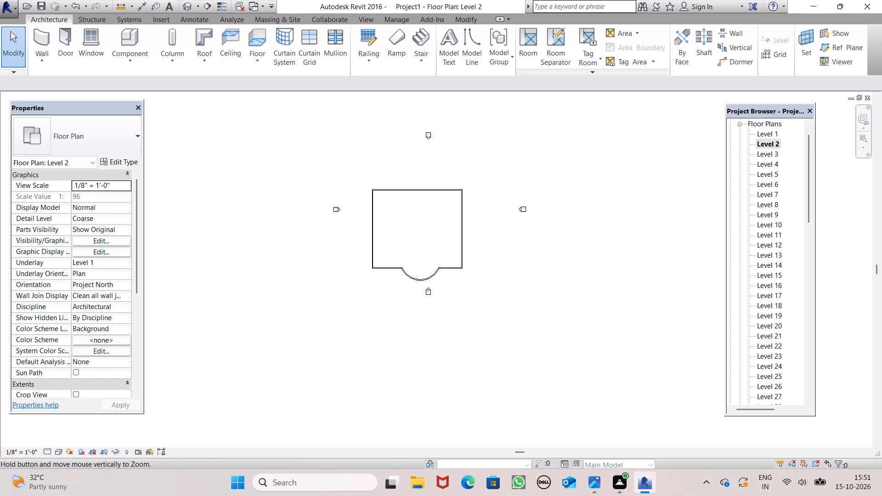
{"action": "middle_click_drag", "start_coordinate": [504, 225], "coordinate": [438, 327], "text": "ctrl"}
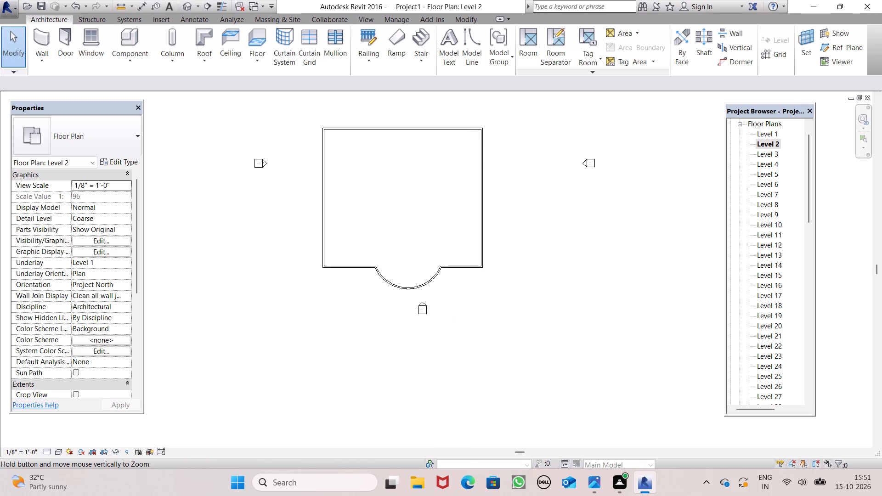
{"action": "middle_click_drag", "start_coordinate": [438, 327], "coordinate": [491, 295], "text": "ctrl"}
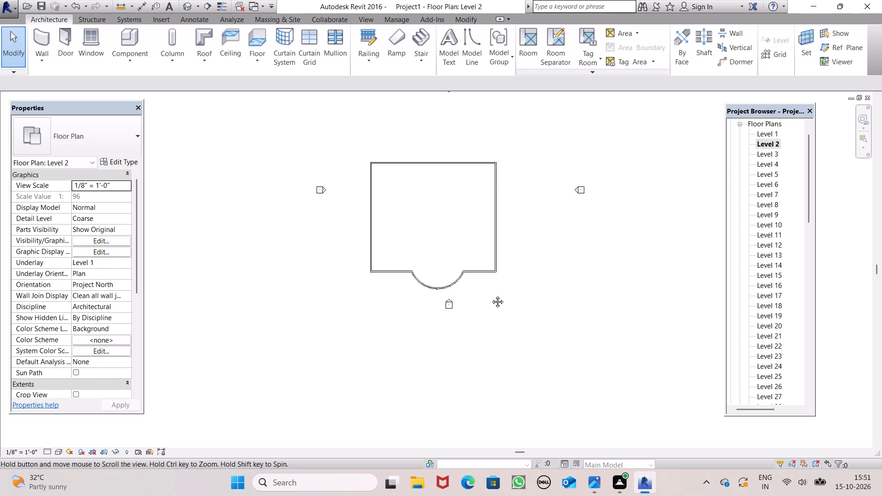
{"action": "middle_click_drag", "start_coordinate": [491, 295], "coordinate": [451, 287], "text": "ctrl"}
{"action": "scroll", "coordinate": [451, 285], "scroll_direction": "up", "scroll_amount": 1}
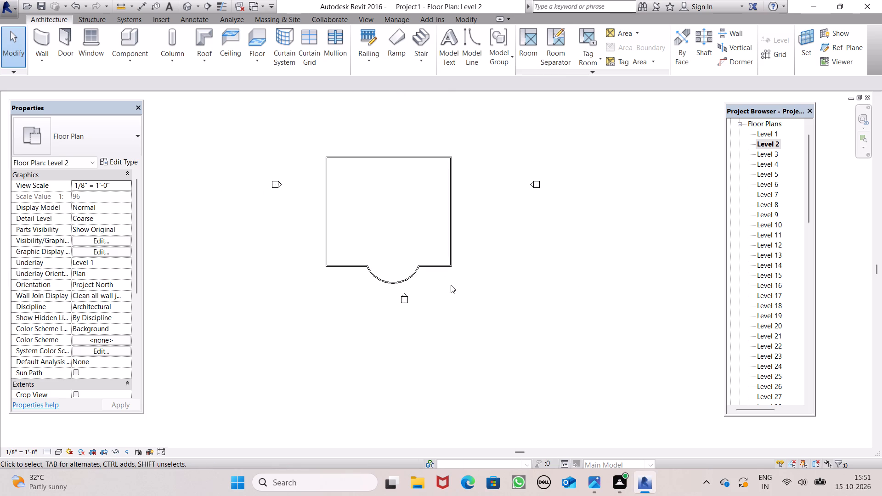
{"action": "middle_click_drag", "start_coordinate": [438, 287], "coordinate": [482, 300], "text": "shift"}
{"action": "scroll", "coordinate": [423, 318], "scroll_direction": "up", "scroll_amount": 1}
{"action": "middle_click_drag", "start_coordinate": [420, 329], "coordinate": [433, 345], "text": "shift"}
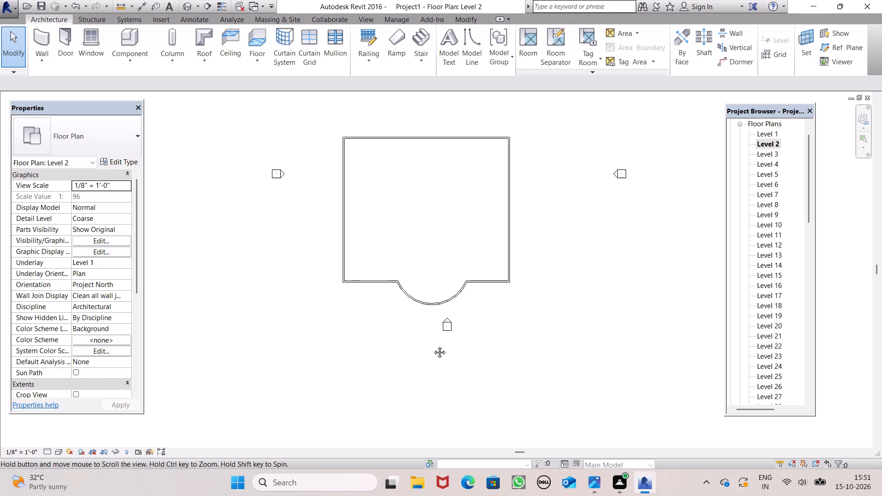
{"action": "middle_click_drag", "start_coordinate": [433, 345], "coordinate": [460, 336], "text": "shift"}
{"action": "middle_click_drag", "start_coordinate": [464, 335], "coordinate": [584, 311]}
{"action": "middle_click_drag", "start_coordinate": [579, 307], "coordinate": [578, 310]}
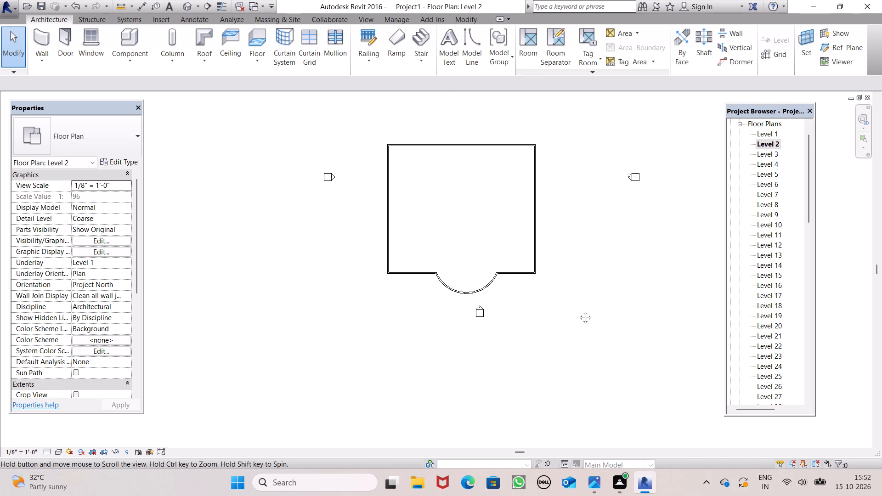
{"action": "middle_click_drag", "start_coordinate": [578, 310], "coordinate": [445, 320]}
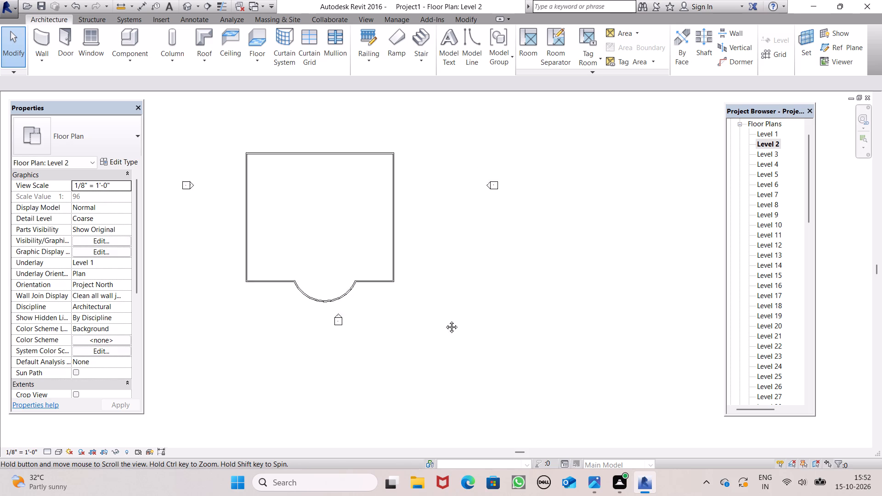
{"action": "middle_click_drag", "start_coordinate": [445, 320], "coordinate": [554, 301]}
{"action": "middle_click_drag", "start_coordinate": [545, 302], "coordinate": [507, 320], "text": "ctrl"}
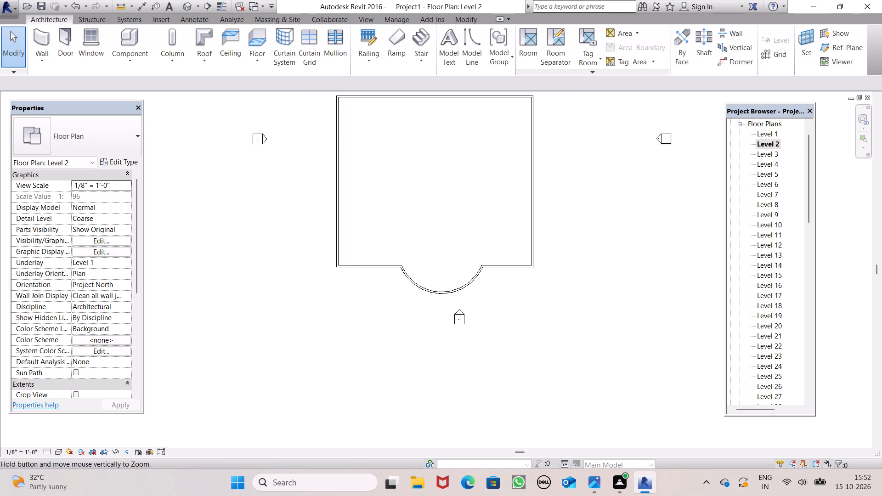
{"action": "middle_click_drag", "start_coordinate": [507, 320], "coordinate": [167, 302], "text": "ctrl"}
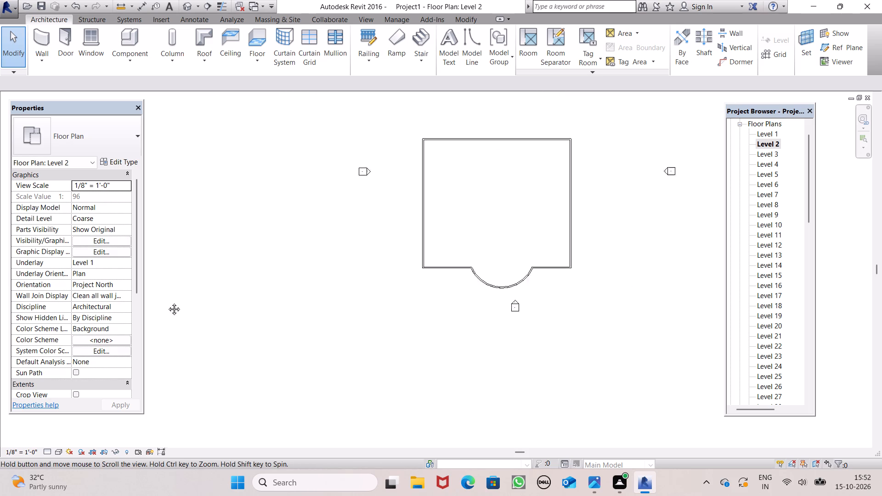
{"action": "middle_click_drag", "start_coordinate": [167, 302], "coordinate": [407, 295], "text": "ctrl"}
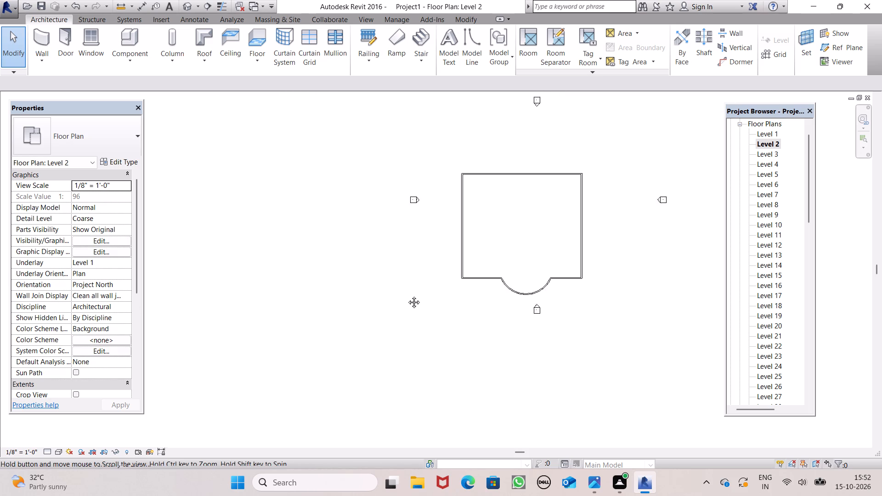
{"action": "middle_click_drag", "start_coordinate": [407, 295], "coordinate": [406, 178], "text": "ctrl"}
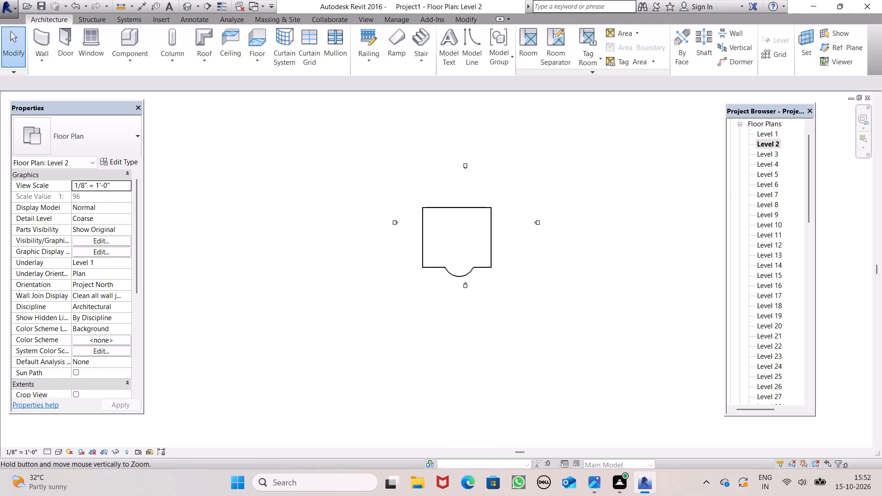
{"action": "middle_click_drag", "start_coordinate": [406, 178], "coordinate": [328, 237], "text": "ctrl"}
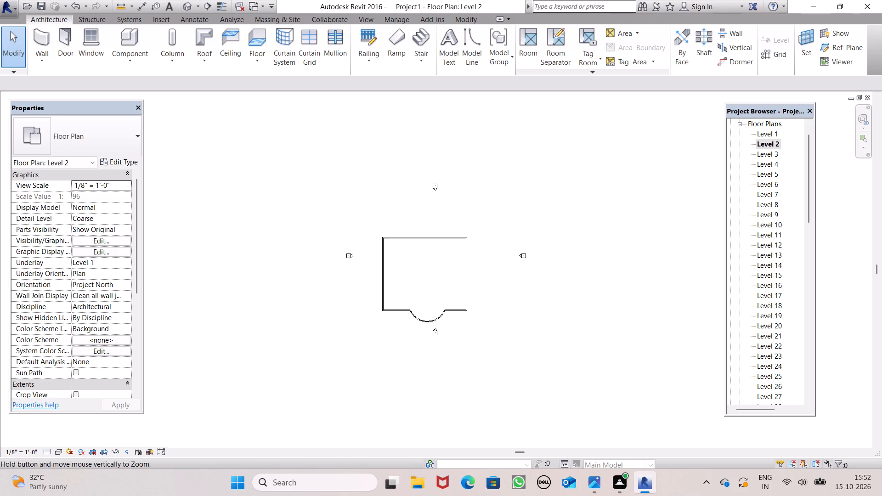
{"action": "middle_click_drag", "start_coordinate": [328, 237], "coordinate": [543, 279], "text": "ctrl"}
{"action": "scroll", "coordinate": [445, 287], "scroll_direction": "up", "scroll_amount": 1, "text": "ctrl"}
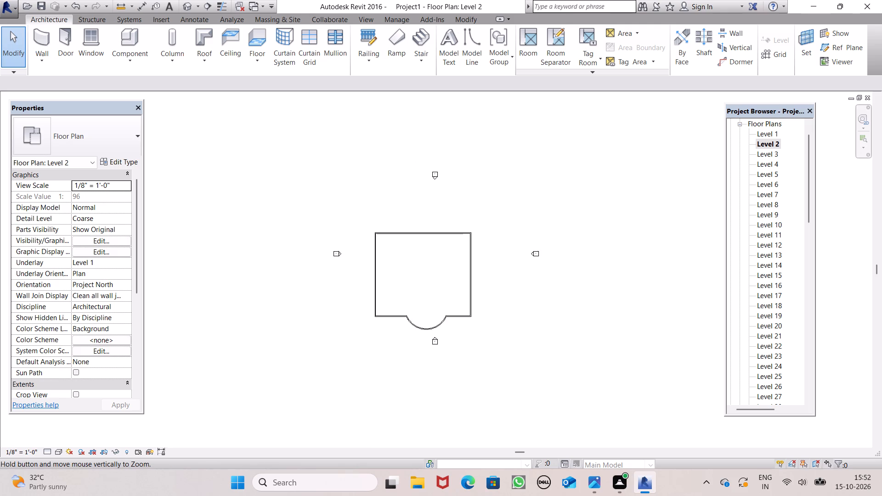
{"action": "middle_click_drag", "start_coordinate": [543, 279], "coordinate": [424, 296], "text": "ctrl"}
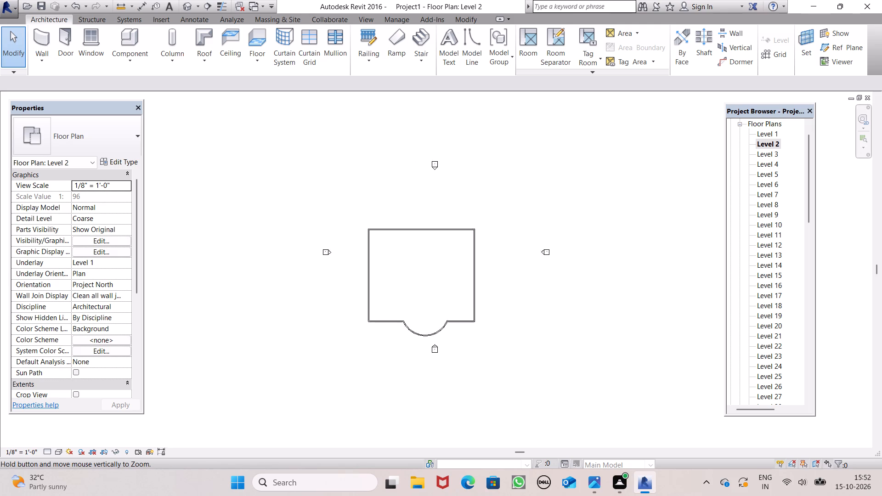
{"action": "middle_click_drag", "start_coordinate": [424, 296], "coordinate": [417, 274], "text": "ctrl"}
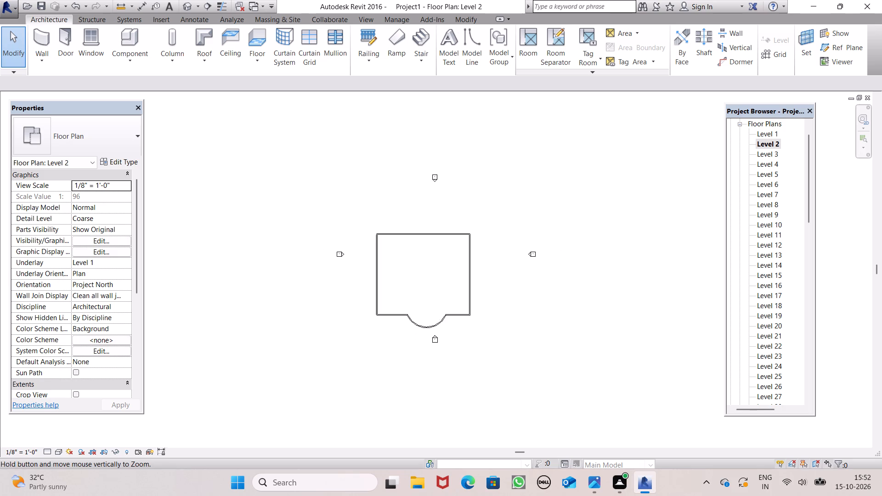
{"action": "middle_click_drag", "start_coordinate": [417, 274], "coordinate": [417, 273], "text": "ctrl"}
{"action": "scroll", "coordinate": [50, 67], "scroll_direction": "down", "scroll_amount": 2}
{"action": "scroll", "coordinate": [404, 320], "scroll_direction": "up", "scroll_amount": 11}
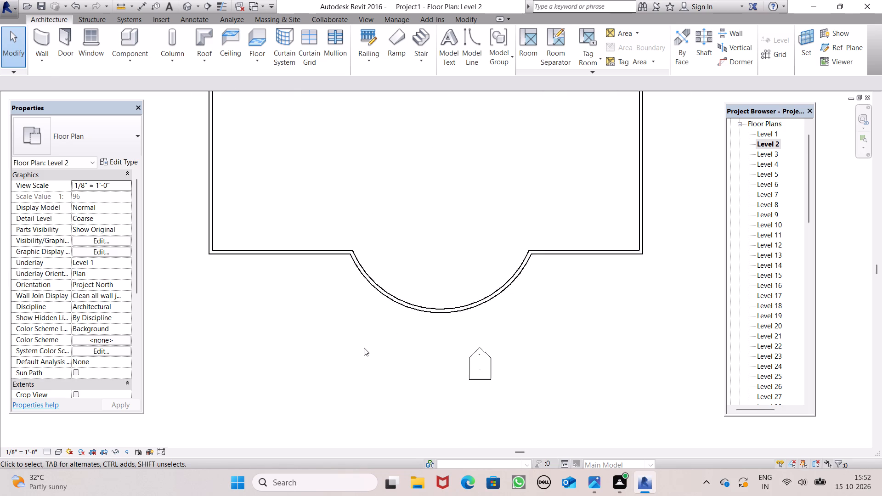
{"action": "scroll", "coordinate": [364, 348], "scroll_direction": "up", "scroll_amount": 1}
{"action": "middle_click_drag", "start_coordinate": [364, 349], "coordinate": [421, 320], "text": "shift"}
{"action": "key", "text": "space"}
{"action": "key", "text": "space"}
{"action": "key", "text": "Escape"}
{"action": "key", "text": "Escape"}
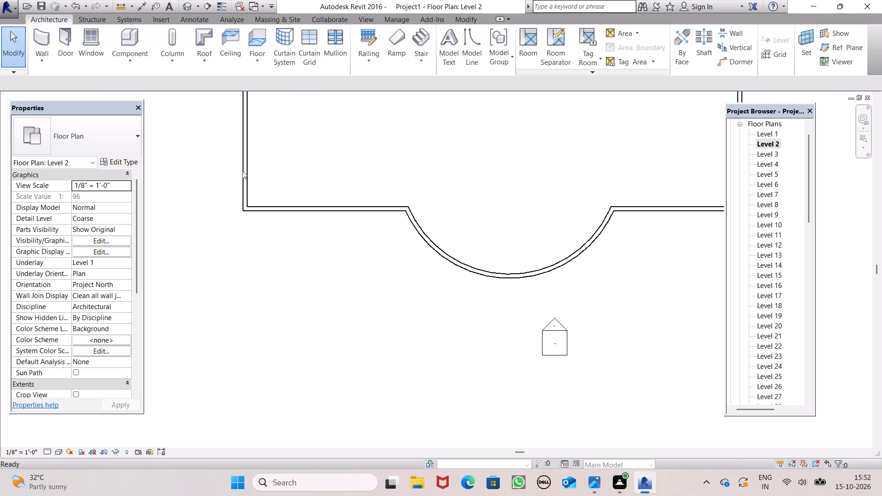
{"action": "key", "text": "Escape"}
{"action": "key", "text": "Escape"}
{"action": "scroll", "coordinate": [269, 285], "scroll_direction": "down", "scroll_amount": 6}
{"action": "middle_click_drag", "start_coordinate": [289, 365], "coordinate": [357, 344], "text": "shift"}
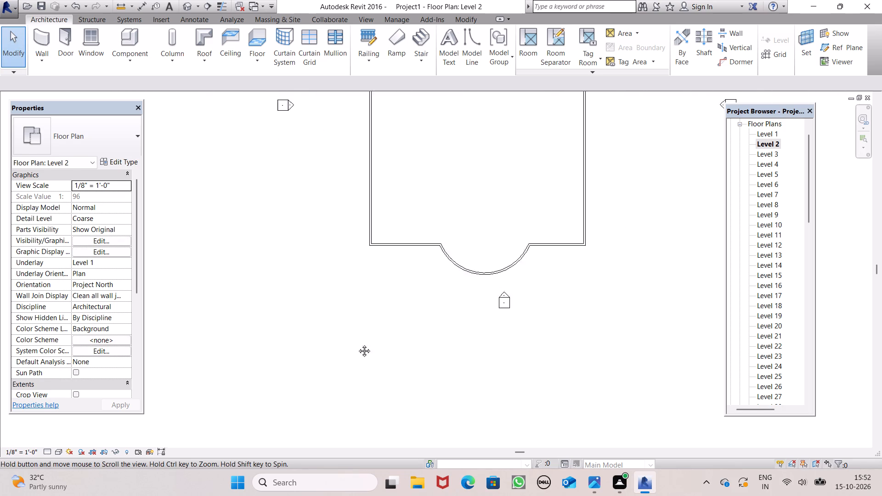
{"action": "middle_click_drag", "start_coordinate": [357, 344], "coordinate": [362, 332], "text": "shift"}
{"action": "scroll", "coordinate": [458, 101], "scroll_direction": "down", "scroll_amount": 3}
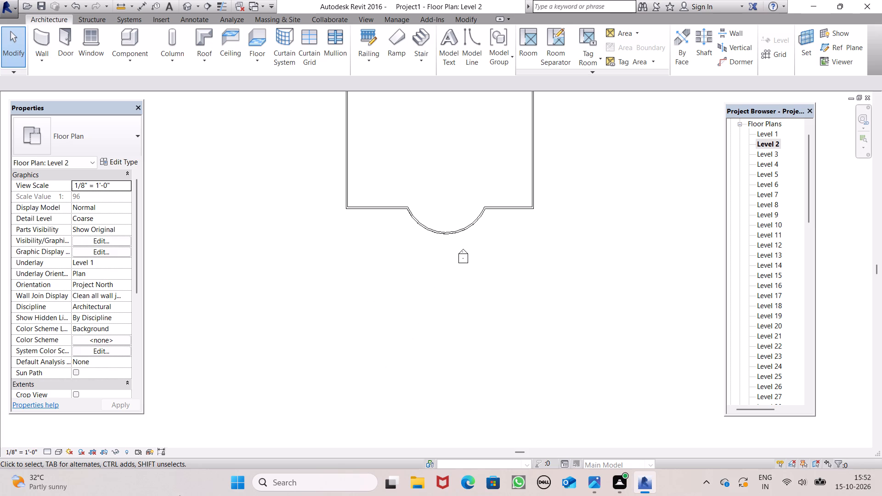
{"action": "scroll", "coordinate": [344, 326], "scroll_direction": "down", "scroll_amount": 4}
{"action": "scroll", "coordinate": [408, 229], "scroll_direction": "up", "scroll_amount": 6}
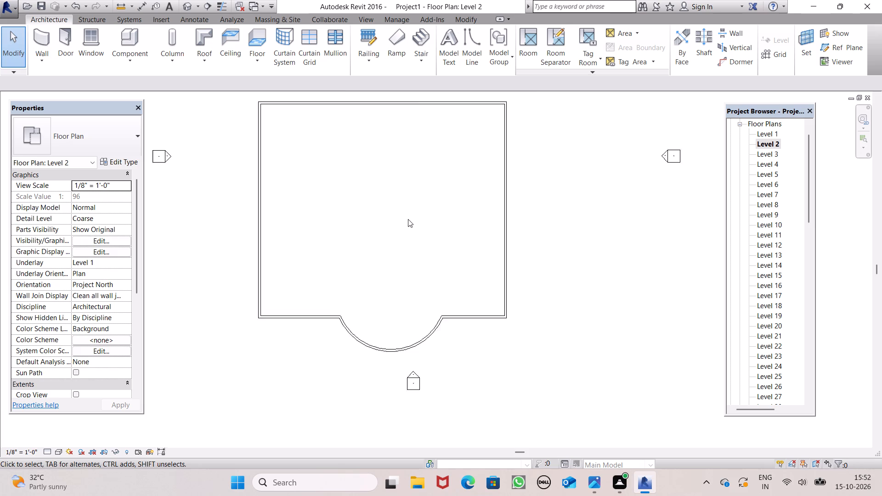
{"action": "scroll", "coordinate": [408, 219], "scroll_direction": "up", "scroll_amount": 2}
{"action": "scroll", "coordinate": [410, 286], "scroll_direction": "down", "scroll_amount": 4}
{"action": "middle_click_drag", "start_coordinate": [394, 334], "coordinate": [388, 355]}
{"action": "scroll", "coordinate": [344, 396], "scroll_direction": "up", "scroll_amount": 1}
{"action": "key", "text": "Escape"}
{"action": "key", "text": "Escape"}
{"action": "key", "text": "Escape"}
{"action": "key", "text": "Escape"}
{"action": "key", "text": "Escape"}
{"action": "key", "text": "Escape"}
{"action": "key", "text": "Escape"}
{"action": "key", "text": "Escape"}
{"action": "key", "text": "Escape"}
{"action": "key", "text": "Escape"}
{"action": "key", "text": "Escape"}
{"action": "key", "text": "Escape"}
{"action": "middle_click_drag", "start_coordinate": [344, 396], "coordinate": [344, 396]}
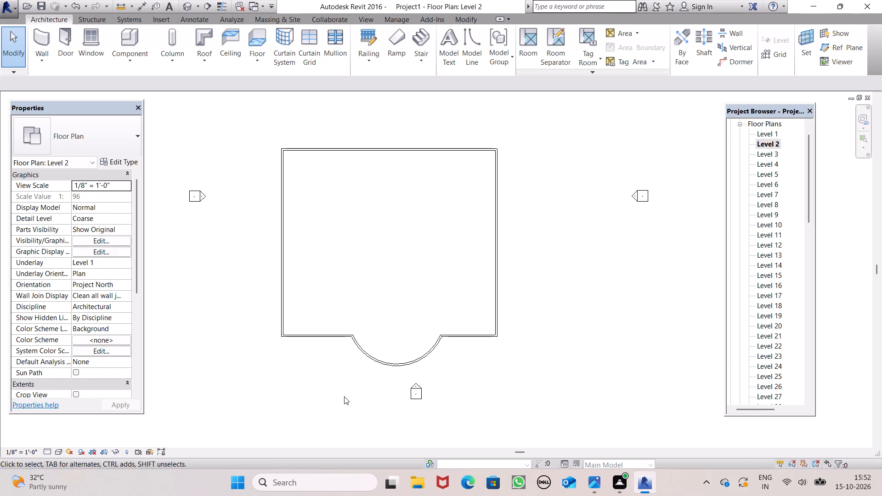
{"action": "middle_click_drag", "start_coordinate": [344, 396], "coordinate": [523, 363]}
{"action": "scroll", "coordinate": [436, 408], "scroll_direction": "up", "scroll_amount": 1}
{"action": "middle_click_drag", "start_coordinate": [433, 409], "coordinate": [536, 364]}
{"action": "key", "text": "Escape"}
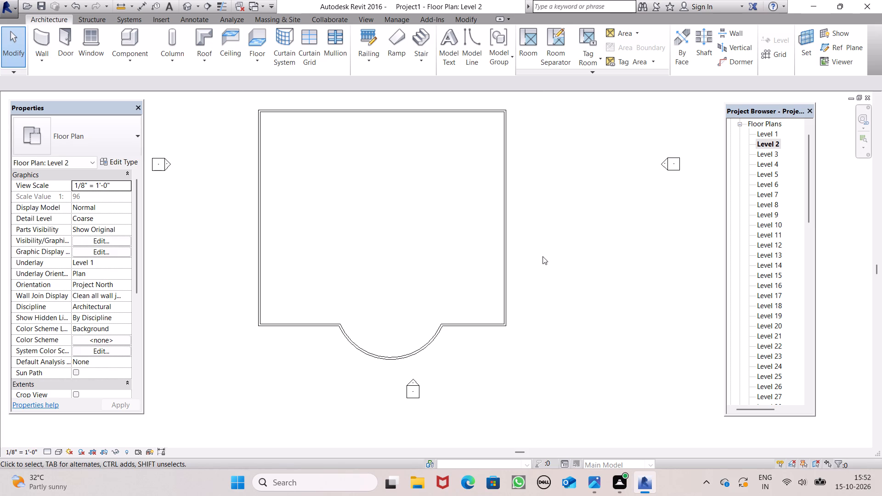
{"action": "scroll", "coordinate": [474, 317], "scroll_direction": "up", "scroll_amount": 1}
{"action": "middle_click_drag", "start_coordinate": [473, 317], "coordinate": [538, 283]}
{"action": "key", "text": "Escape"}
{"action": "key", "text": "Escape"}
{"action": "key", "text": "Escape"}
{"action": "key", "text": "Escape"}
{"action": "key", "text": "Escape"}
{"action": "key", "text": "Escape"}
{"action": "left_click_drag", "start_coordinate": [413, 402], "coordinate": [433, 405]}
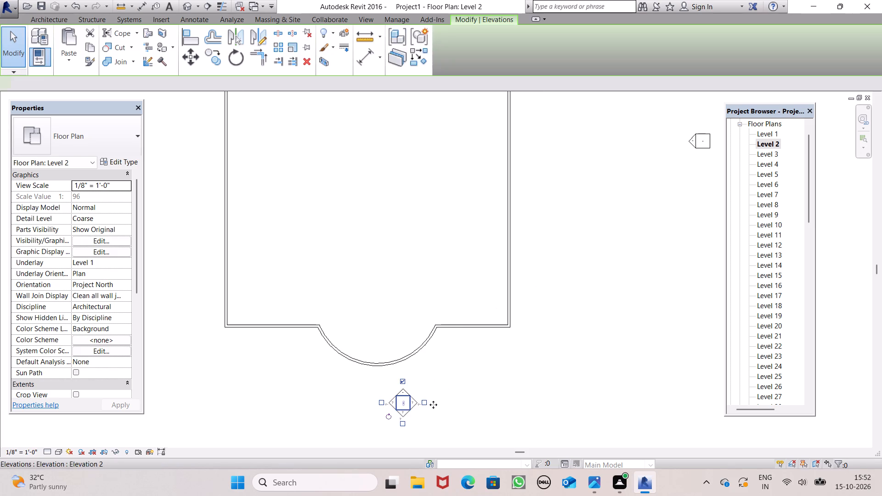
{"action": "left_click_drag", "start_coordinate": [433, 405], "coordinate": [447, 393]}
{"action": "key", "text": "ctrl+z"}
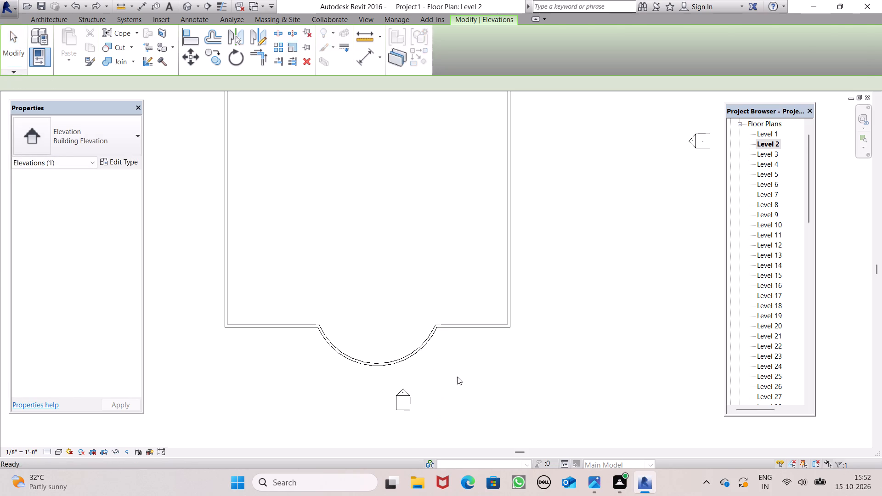
Examine the lower storeys and base of the tower's front and left sides in the 3D view.
{"action": "scroll", "coordinate": [458, 366], "scroll_direction": "down", "scroll_amount": 3}
{"action": "scroll", "coordinate": [390, 236], "scroll_direction": "down", "scroll_amount": 1}
{"action": "scroll", "coordinate": [390, 236], "scroll_direction": "up", "scroll_amount": 2}
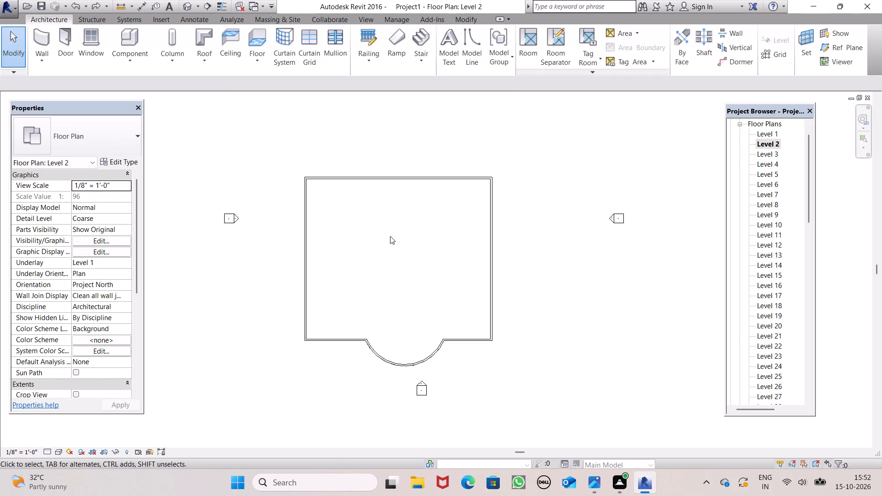
{"action": "left_click", "coordinate": [185, 7]}
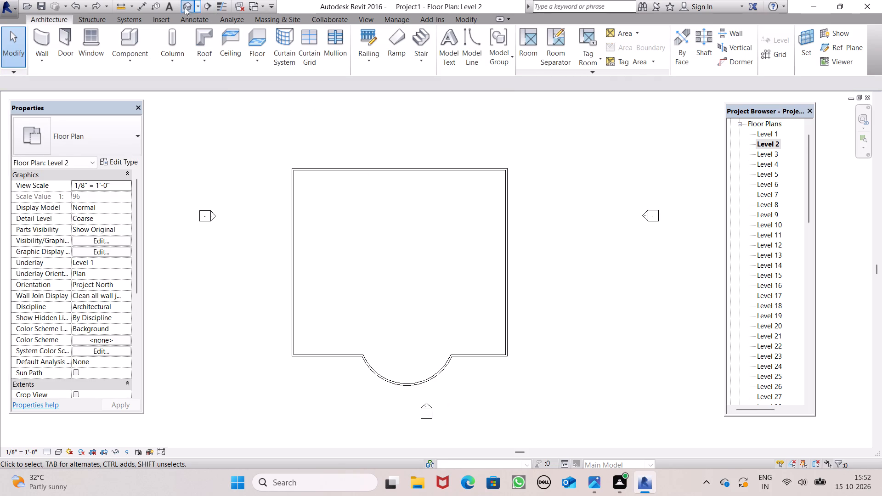
{"action": "scroll", "coordinate": [297, 107], "scroll_direction": "down", "scroll_amount": 1}
{"action": "scroll", "coordinate": [400, 296], "scroll_direction": "down", "scroll_amount": 1}
{"action": "scroll", "coordinate": [400, 296], "scroll_direction": "up", "scroll_amount": 5}
{"action": "scroll", "coordinate": [458, 250], "scroll_direction": "down", "scroll_amount": 4}
{"action": "scroll", "coordinate": [331, 366], "scroll_direction": "up", "scroll_amount": 1}
{"action": "middle_click_drag", "start_coordinate": [329, 366], "coordinate": [344, 394]}
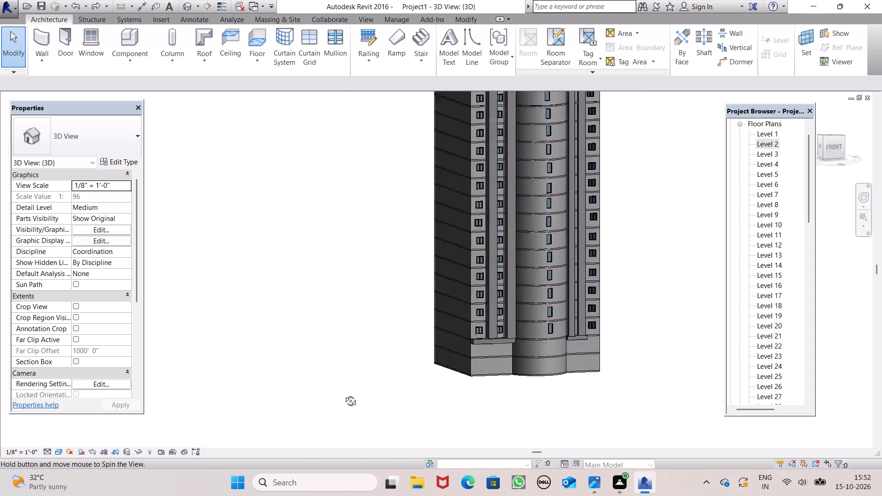
{"action": "middle_click_drag", "start_coordinate": [344, 394], "coordinate": [228, 397]}
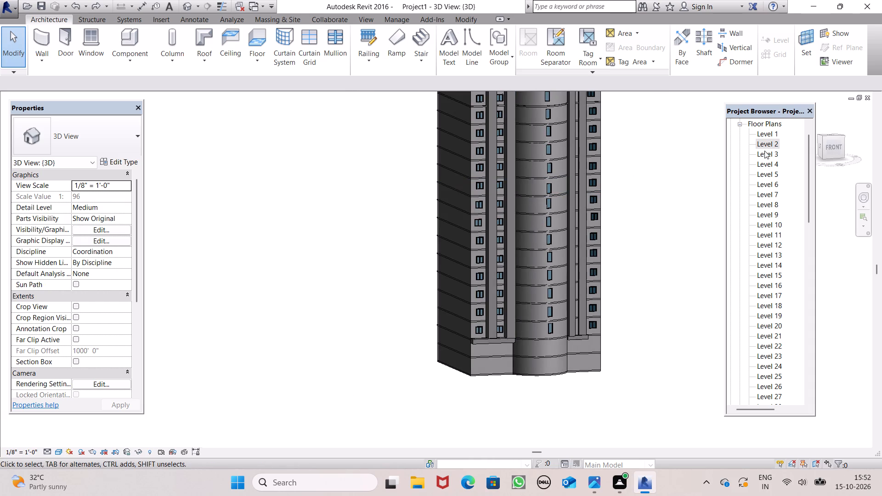
Reopen the Level 2 floor plan and examine the building outline with its curved front bay.
{"action": "double_click", "coordinate": [765, 147]}
{"action": "scroll", "coordinate": [577, 250], "scroll_direction": "down", "scroll_amount": 4}
{"action": "scroll", "coordinate": [504, 353], "scroll_direction": "up", "scroll_amount": 1}
{"action": "middle_click_drag", "start_coordinate": [500, 369], "coordinate": [521, 373], "text": "shift"}
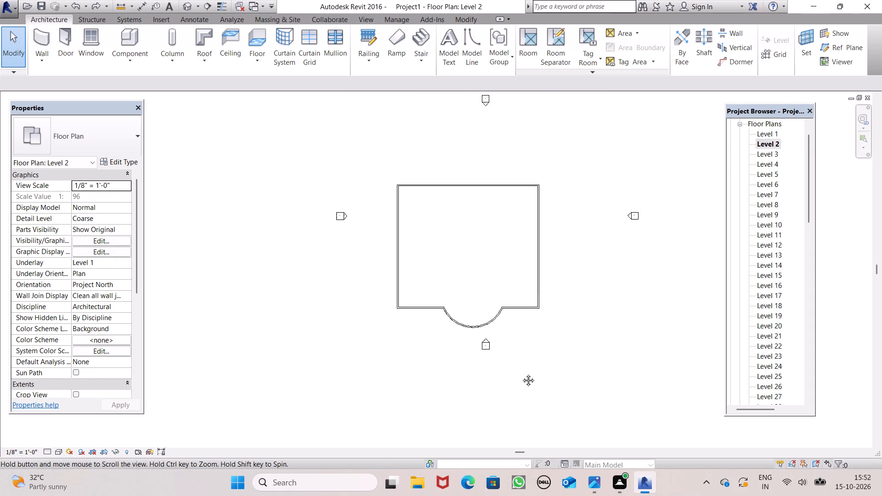
{"action": "middle_click_drag", "start_coordinate": [521, 373], "coordinate": [611, 337], "text": "shift"}
{"action": "scroll", "coordinate": [645, 349], "scroll_direction": "up", "scroll_amount": 1, "text": "shift"}
{"action": "scroll", "coordinate": [362, 321], "scroll_direction": "down", "scroll_amount": 2}
{"action": "middle_click_drag", "start_coordinate": [442, 357], "coordinate": [401, 358], "text": "shift"}
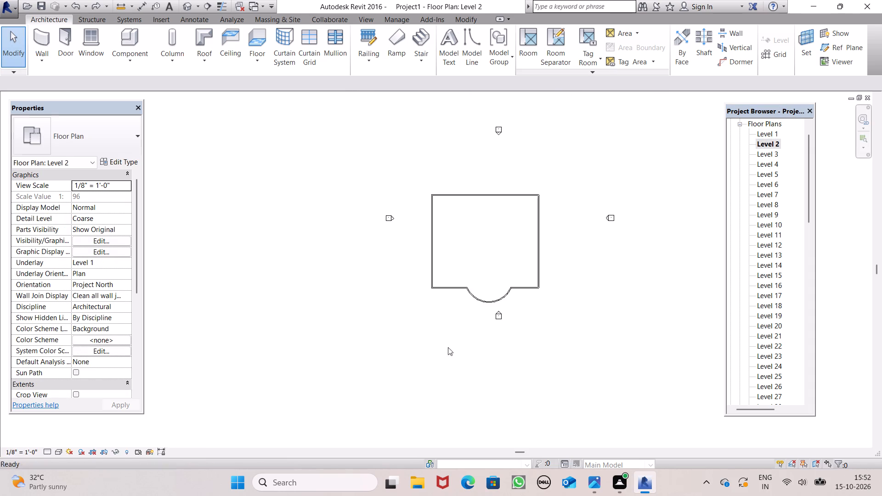
{"action": "scroll", "coordinate": [401, 358], "scroll_direction": "up", "scroll_amount": 1}
{"action": "scroll", "coordinate": [594, 262], "scroll_direction": "down", "scroll_amount": 1}
{"action": "scroll", "coordinate": [594, 262], "scroll_direction": "up", "scroll_amount": 1}
{"action": "scroll", "coordinate": [543, 193], "scroll_direction": "up", "scroll_amount": 3}
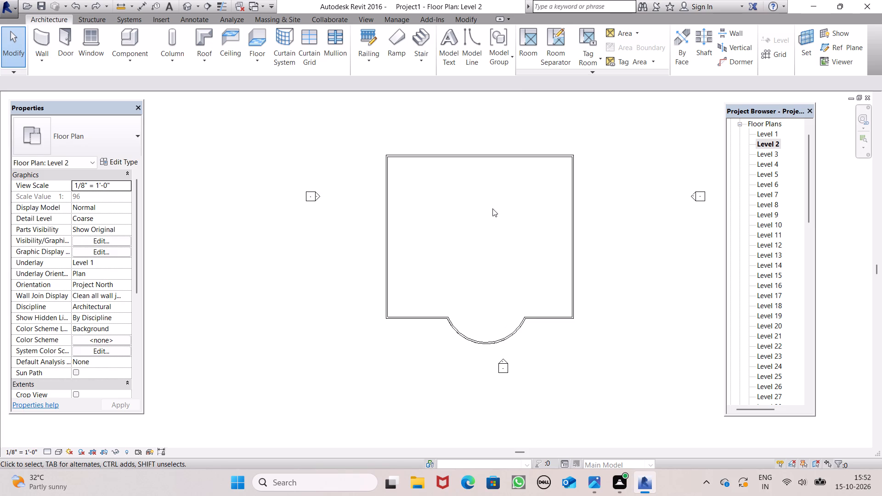
{"action": "scroll", "coordinate": [489, 205], "scroll_direction": "down", "scroll_amount": 1}
{"action": "scroll", "coordinate": [439, 249], "scroll_direction": "up", "scroll_amount": 3}
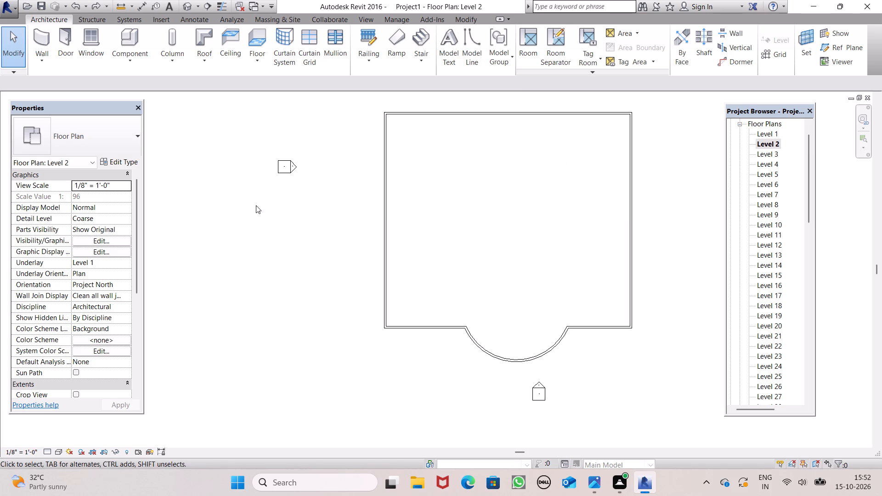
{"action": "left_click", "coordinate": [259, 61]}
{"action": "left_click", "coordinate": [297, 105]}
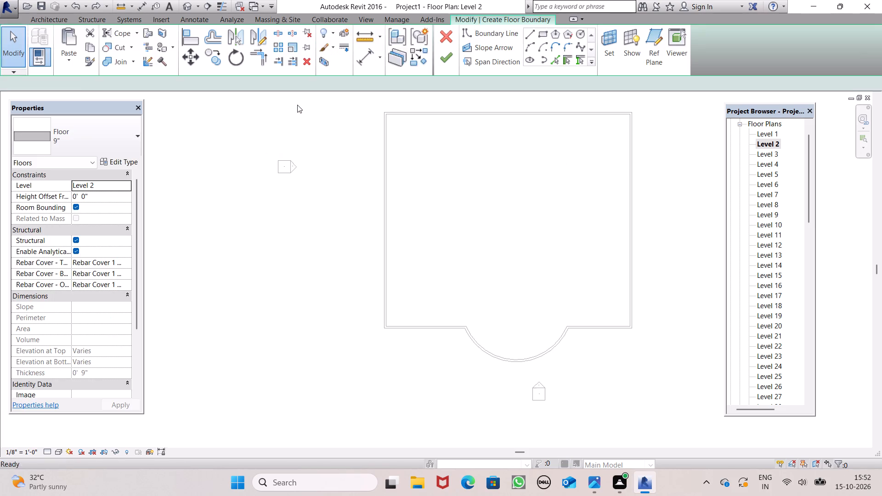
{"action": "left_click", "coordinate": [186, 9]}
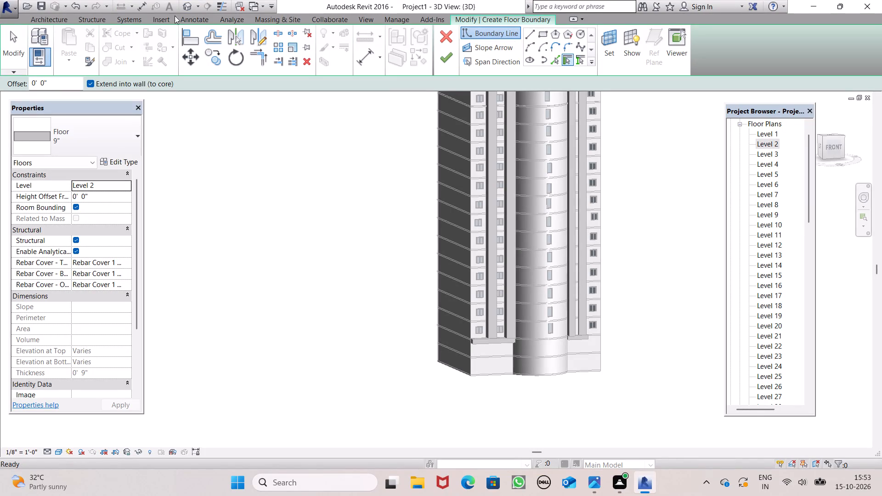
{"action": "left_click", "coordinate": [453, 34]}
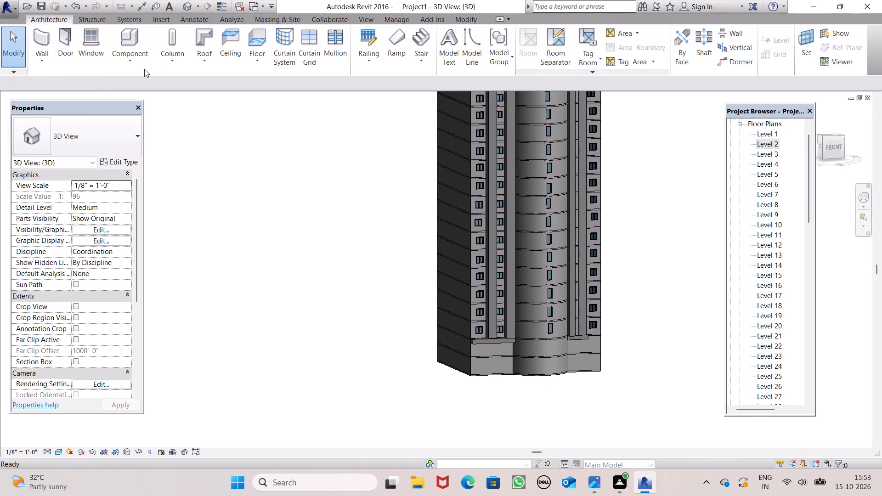
In the Level 2 plan, create a 9" floor on Level 1, about 7'-0" by 9'-6", outside the left wall near the front corner.
{"action": "left_click", "coordinate": [254, 56]}
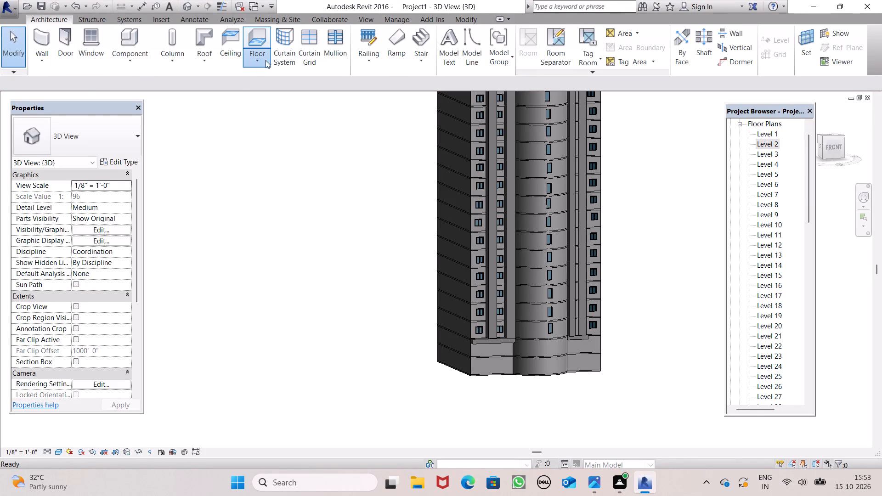
{"action": "left_click", "coordinate": [267, 89]}
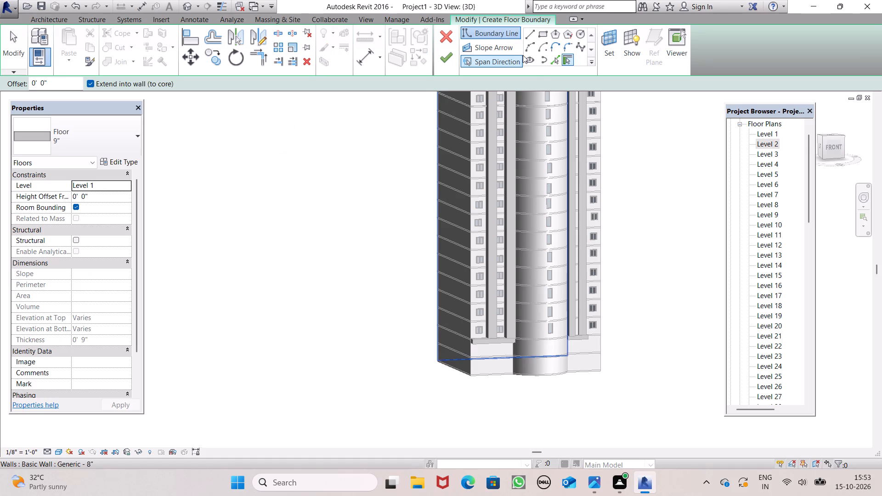
{"action": "left_click", "coordinate": [761, 145]}
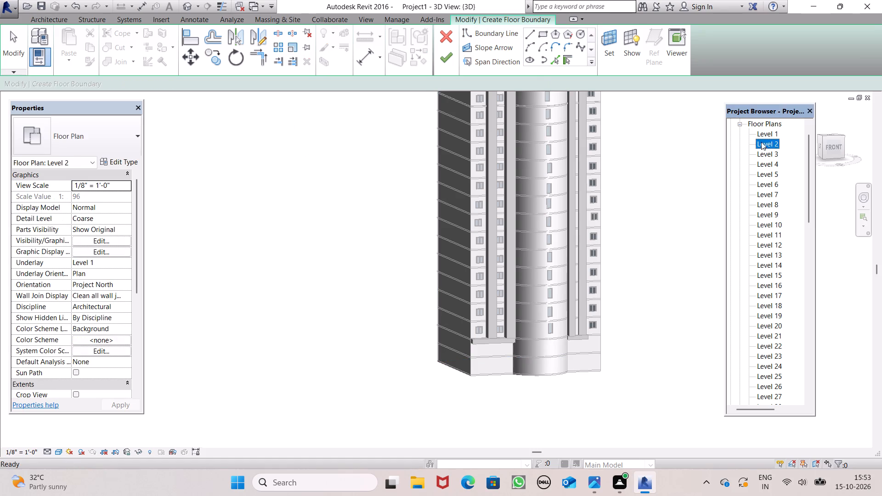
{"action": "left_click", "coordinate": [761, 142]}
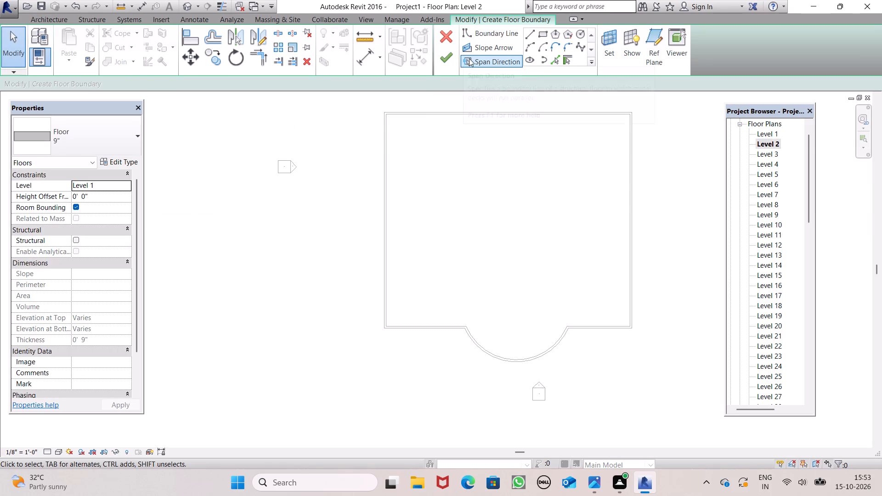
{"action": "left_click", "coordinate": [547, 34]}
{"action": "scroll", "coordinate": [380, 304], "scroll_direction": "up", "scroll_amount": 6}
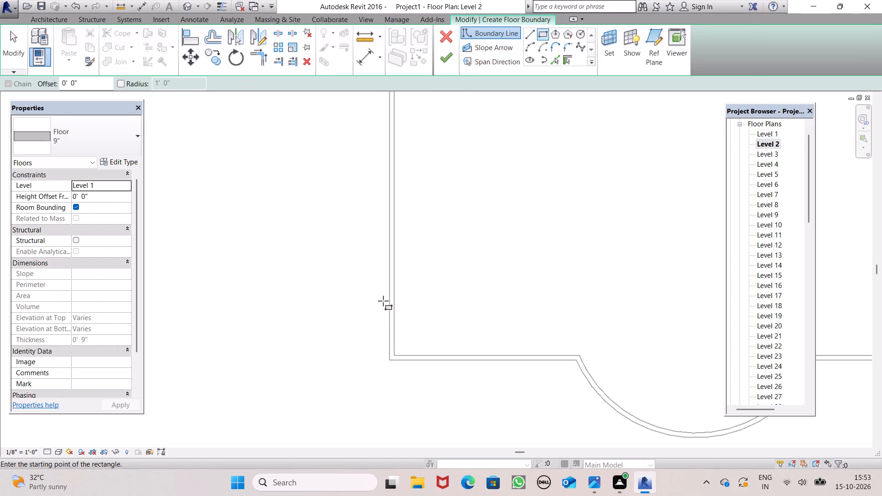
{"action": "left_click", "coordinate": [387, 276]}
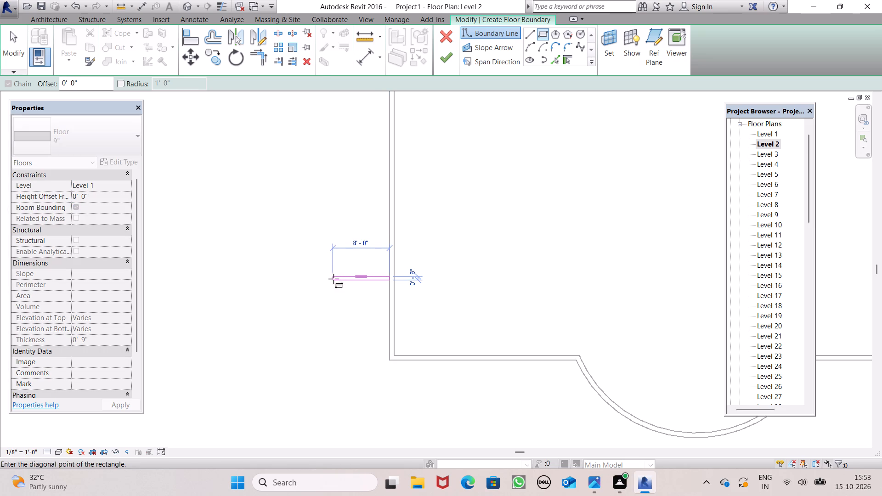
{"action": "left_click", "coordinate": [340, 344]}
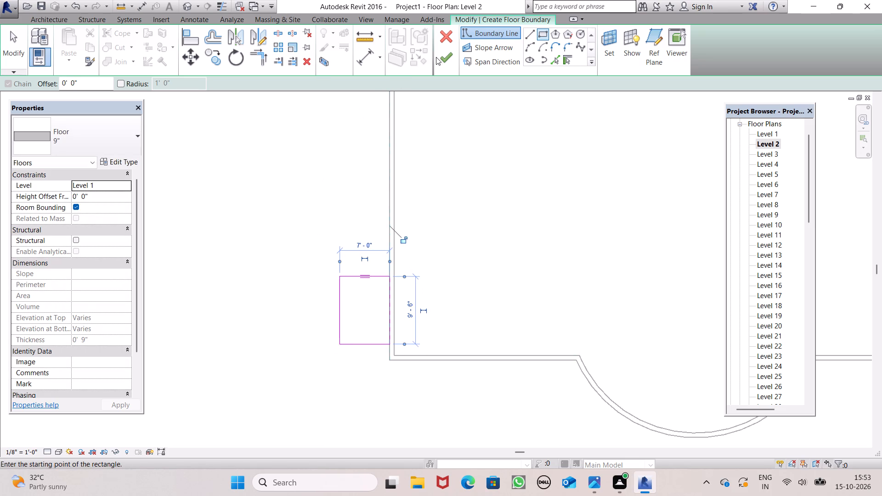
{"action": "left_click", "coordinate": [439, 57]}
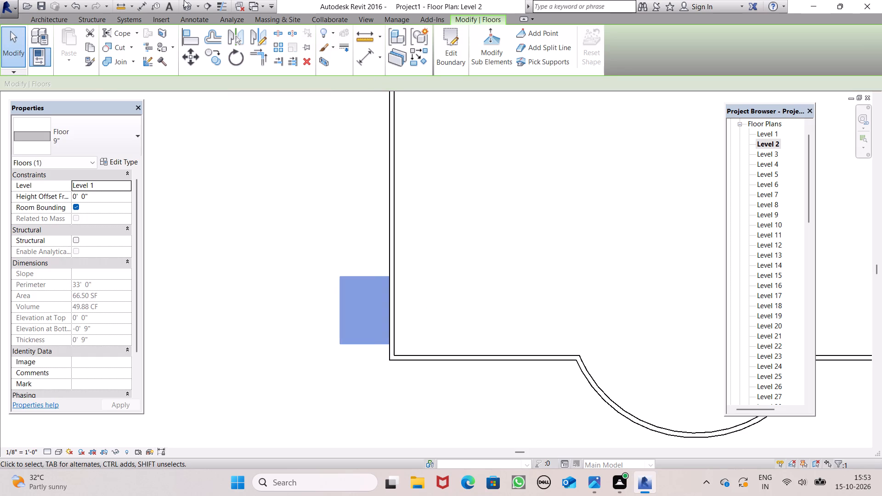
In the 3D view, delete the small Level 1 floor slab projecting from the base of the tower's left side.
{"action": "left_click", "coordinate": [186, 11]}
{"action": "scroll", "coordinate": [616, 398], "scroll_direction": "up", "scroll_amount": 2}
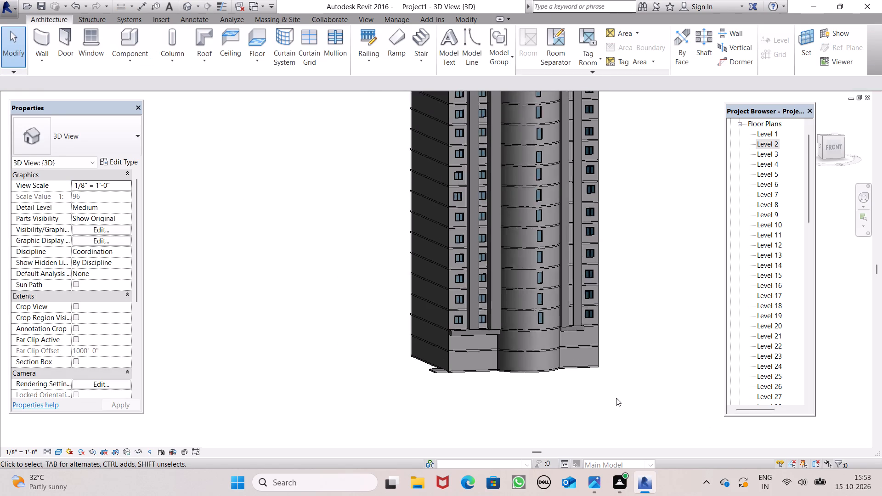
{"action": "scroll", "coordinate": [616, 398], "scroll_direction": "up", "scroll_amount": 2}
{"action": "scroll", "coordinate": [611, 406], "scroll_direction": "down", "scroll_amount": 2}
{"action": "scroll", "coordinate": [461, 344], "scroll_direction": "up", "scroll_amount": 6}
{"action": "scroll", "coordinate": [417, 362], "scroll_direction": "down", "scroll_amount": 3}
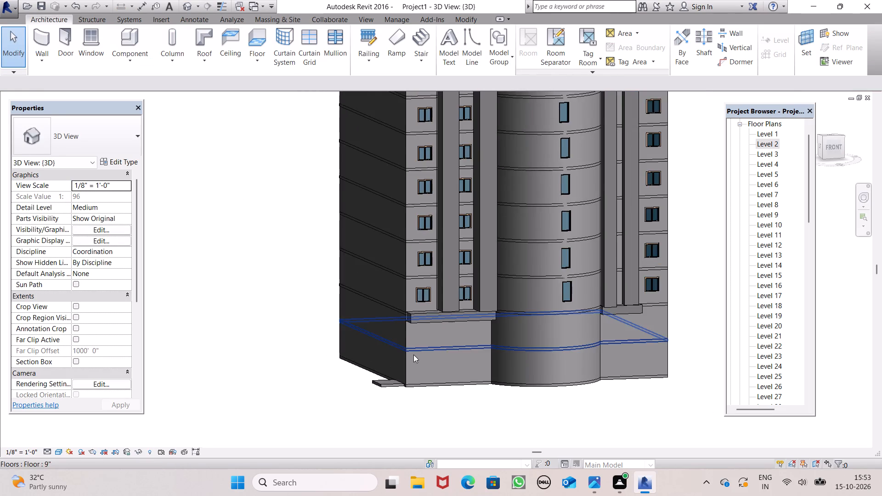
{"action": "scroll", "coordinate": [413, 362], "scroll_direction": "down", "scroll_amount": 2}
{"action": "scroll", "coordinate": [429, 353], "scroll_direction": "up", "scroll_amount": 2}
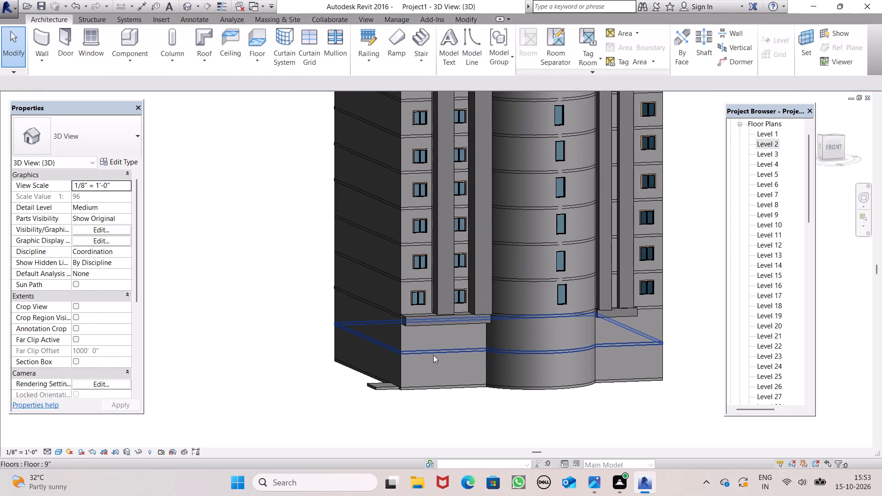
{"action": "left_click", "coordinate": [433, 355]}
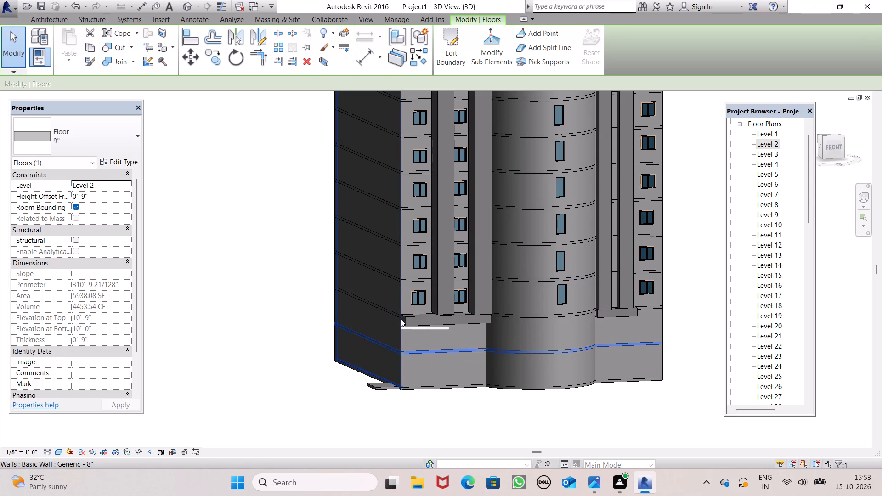
{"action": "left_click", "coordinate": [397, 316]}
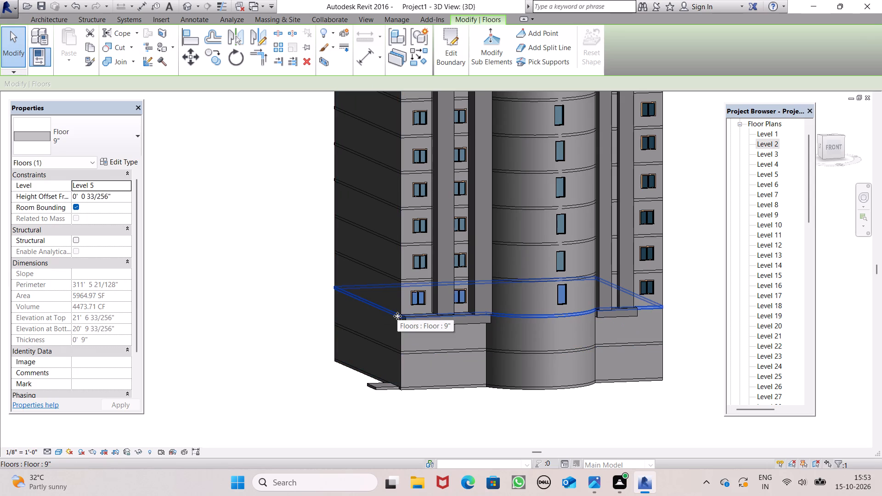
{"action": "left_click", "coordinate": [345, 386]}
{"action": "left_click", "coordinate": [383, 386]}
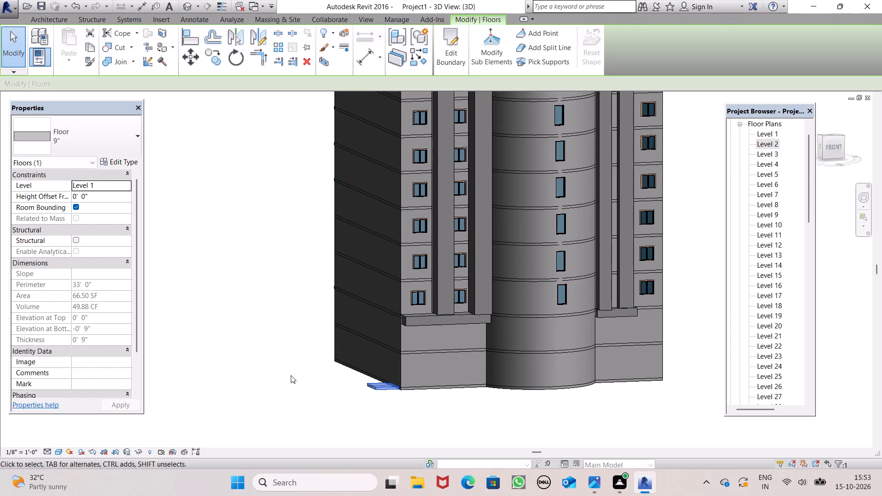
{"action": "key", "text": "Delete"}
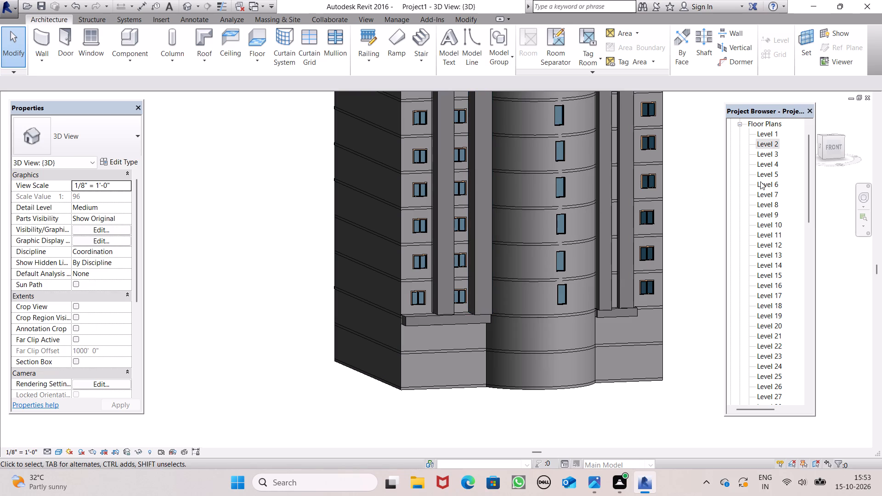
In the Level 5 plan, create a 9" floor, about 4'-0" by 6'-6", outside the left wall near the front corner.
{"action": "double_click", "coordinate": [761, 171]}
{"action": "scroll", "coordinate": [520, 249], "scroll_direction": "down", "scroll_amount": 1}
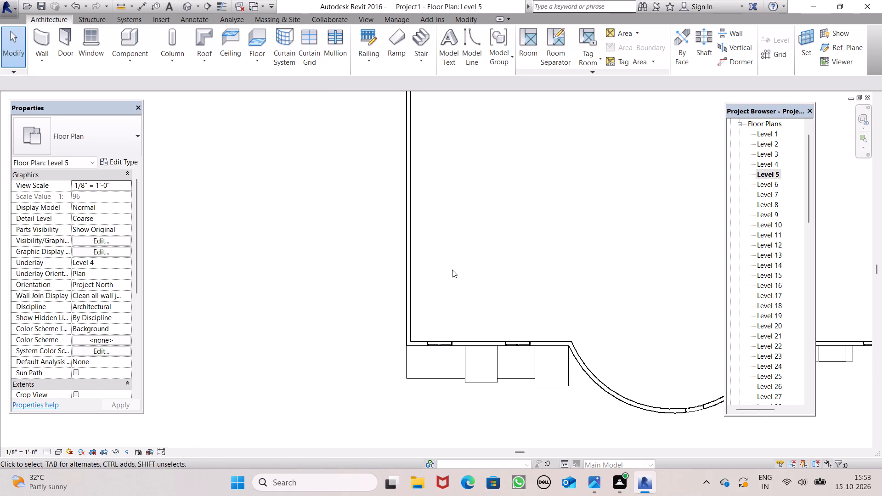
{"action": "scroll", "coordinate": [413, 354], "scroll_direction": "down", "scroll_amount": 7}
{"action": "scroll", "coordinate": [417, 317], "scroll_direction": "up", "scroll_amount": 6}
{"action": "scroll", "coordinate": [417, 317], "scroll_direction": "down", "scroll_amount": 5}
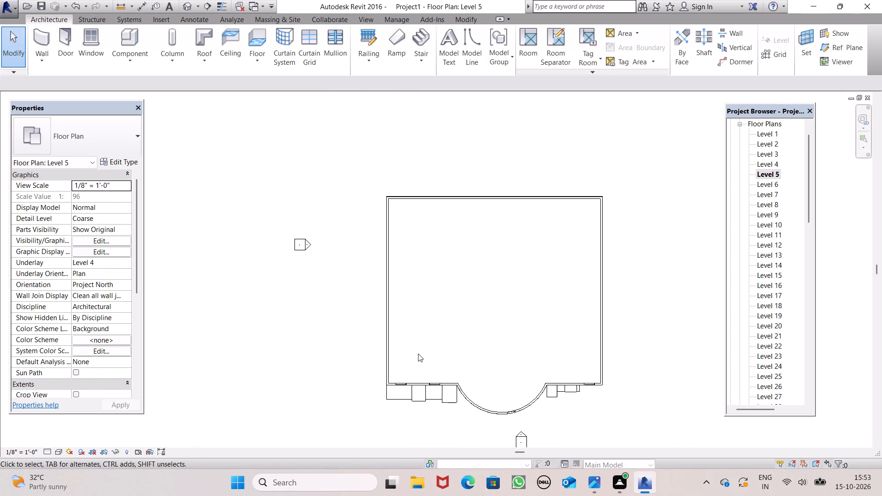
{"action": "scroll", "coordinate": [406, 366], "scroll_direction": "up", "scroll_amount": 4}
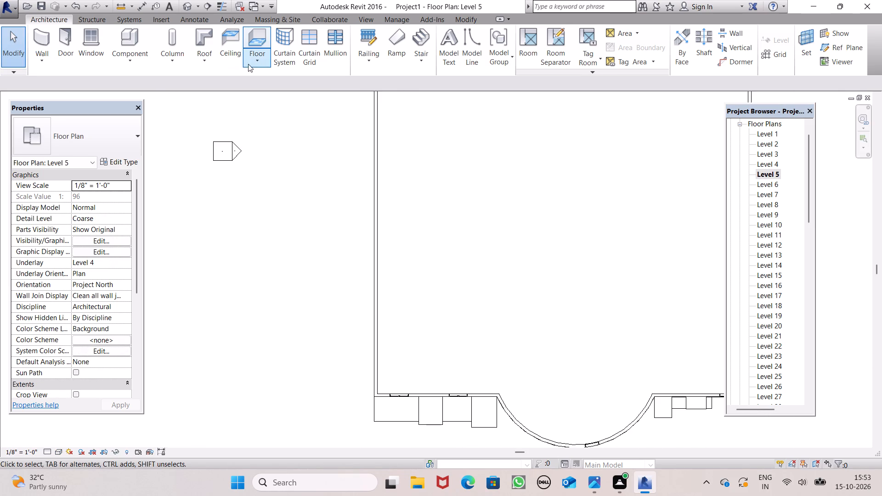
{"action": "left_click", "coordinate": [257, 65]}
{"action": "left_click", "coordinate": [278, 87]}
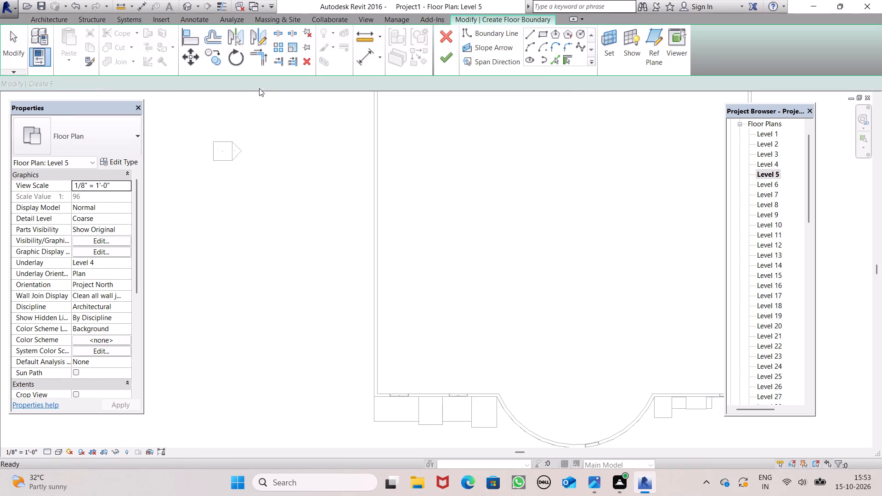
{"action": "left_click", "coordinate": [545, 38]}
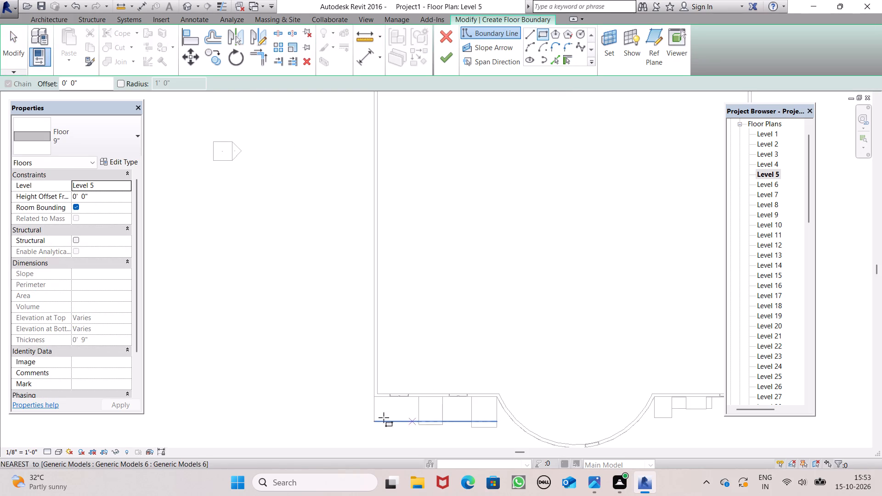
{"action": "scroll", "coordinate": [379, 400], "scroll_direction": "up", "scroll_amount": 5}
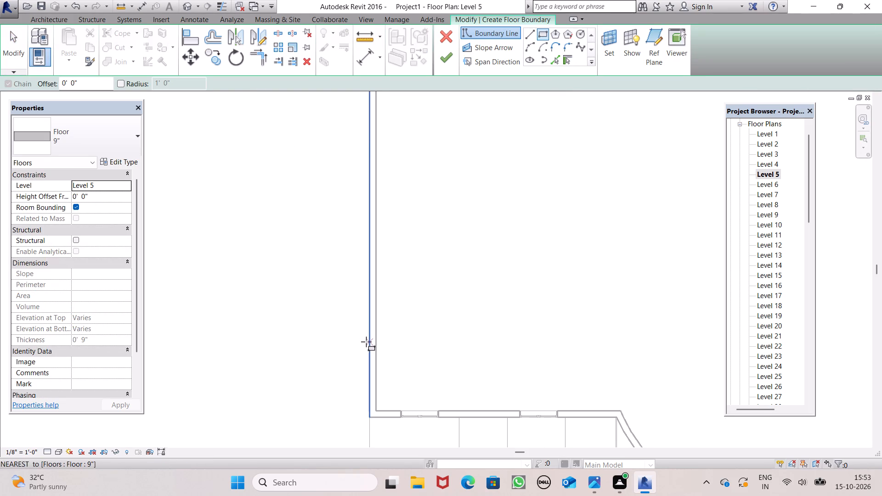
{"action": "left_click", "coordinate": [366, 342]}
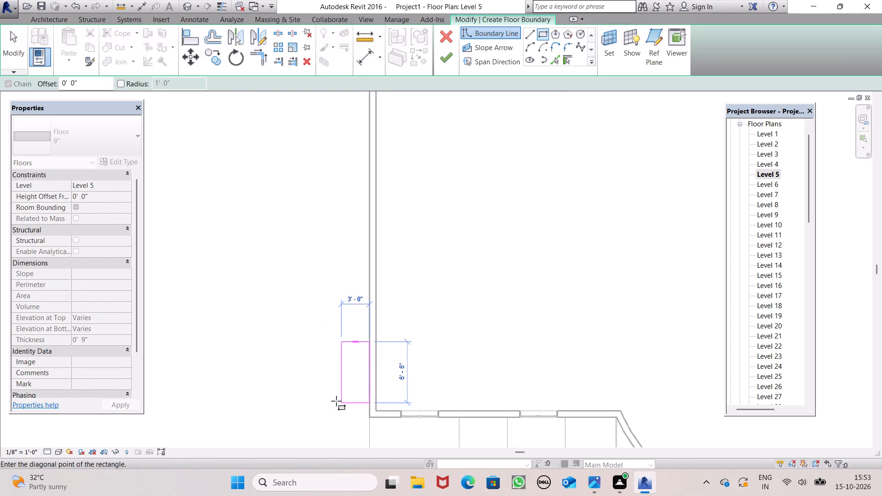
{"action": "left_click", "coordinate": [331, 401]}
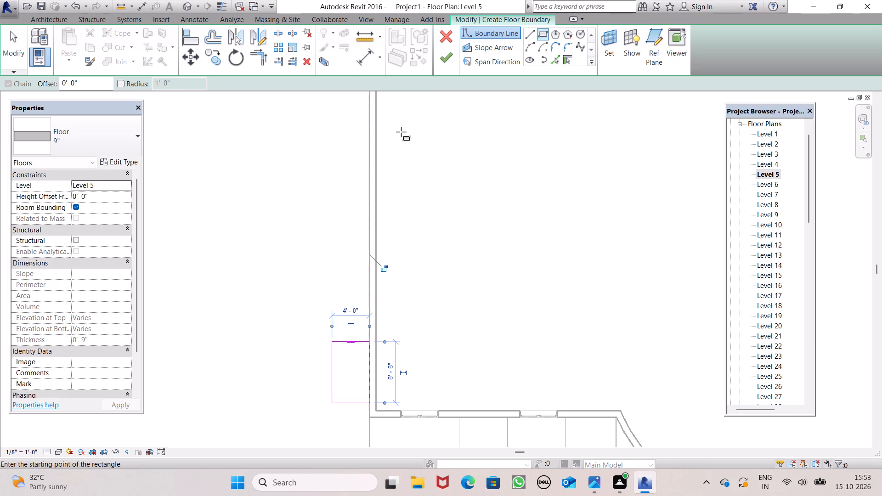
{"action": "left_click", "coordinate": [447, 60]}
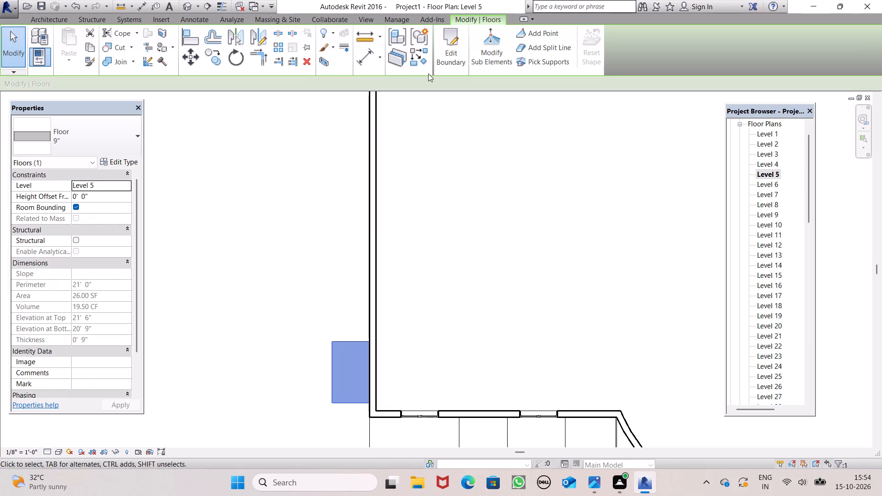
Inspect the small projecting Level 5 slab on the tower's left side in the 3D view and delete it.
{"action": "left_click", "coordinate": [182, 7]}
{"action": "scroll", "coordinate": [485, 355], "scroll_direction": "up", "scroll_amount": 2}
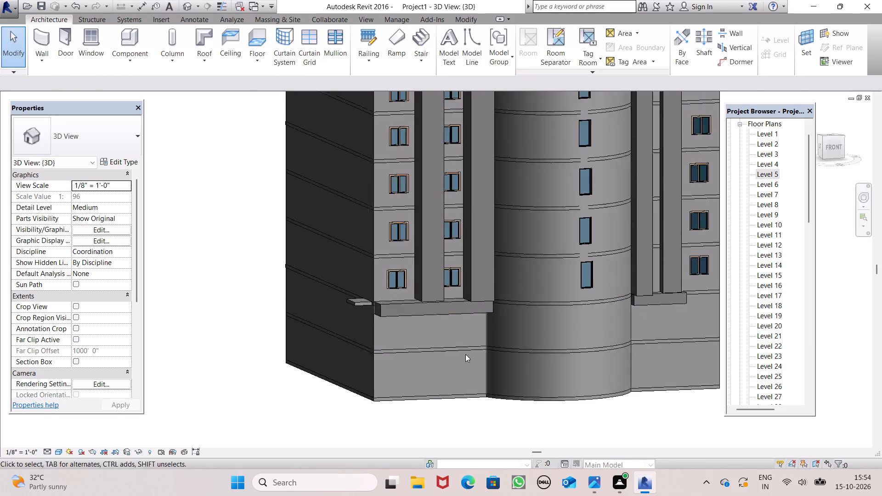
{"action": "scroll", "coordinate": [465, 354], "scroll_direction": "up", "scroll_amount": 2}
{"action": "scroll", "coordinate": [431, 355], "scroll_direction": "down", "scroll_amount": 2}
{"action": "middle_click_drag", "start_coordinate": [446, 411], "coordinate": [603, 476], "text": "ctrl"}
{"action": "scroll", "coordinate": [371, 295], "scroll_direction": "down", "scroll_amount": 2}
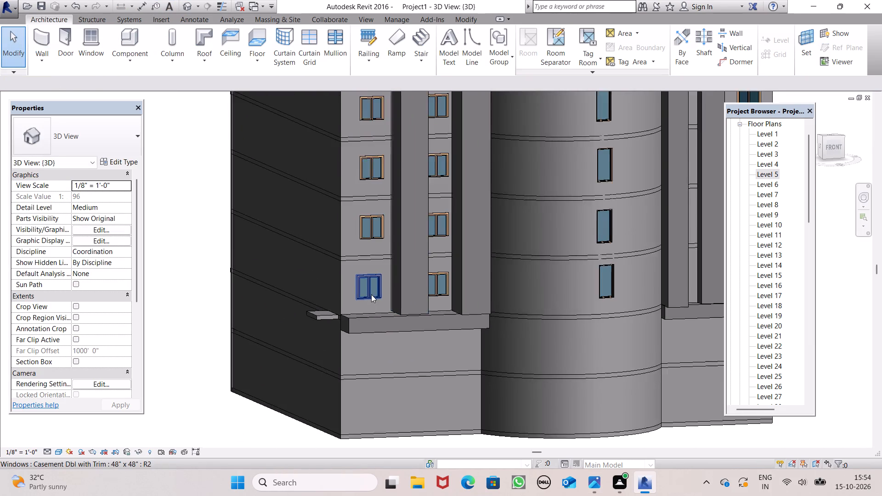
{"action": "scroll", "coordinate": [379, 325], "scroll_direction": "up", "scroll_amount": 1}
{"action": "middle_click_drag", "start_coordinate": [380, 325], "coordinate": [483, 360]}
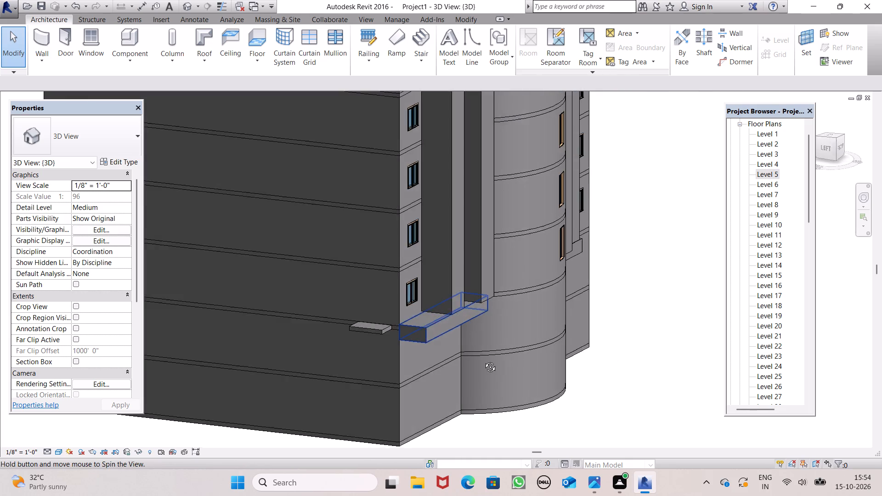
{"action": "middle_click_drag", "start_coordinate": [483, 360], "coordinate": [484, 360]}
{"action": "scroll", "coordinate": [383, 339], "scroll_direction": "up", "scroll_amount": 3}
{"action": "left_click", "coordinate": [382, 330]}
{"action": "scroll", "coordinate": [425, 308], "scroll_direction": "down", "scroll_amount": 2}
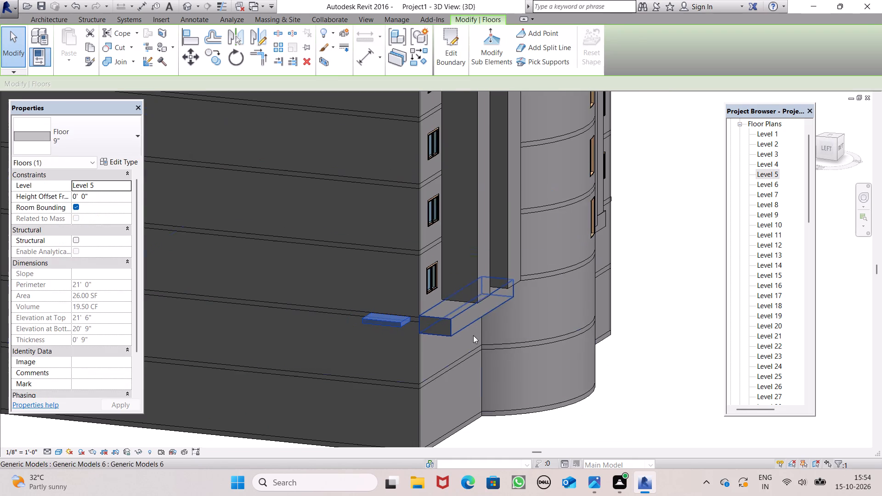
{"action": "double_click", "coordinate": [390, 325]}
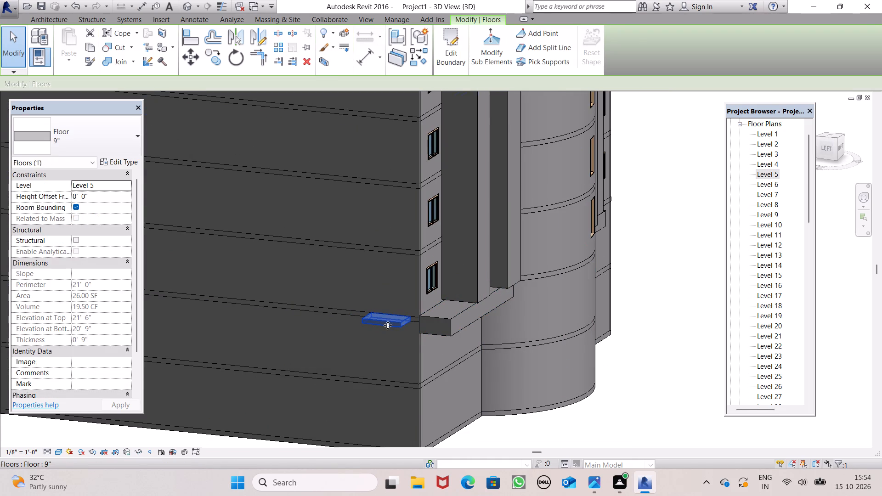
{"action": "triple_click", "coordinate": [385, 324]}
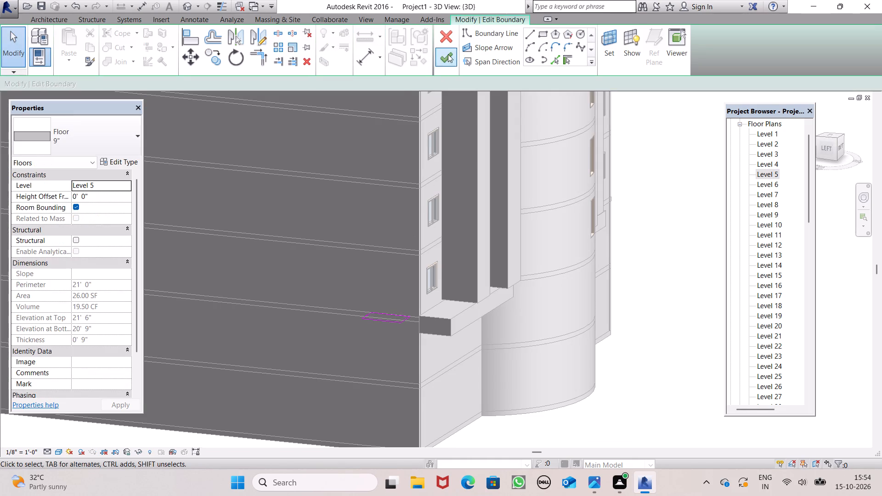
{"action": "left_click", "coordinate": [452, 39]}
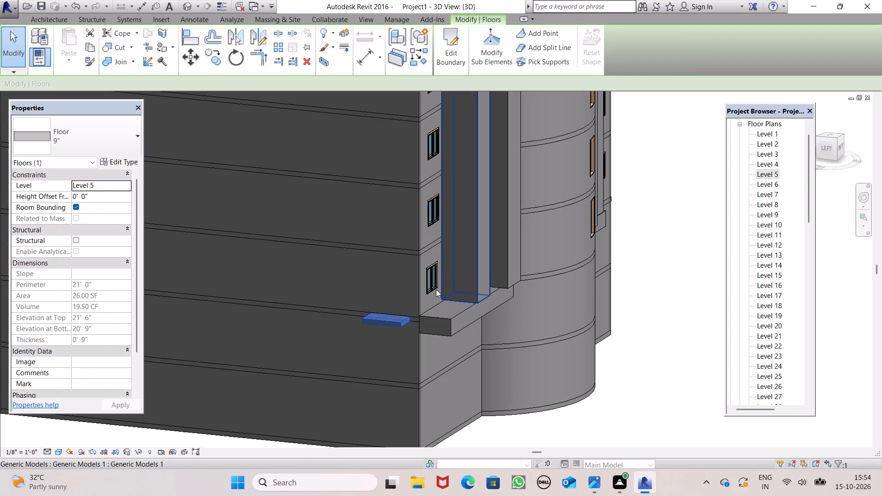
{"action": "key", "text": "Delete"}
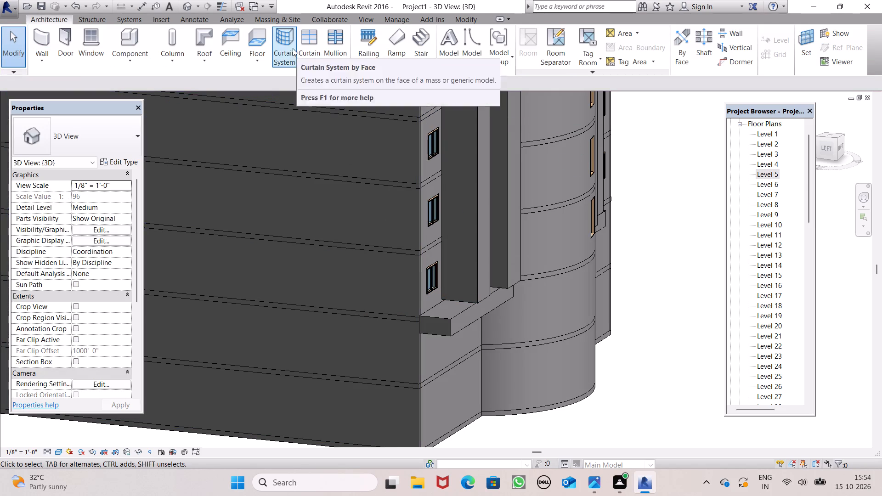
Reopen the Level 5 plan and start a 9" architectural floor with a rectangular boundary sketch.
{"action": "double_click", "coordinate": [760, 178]}
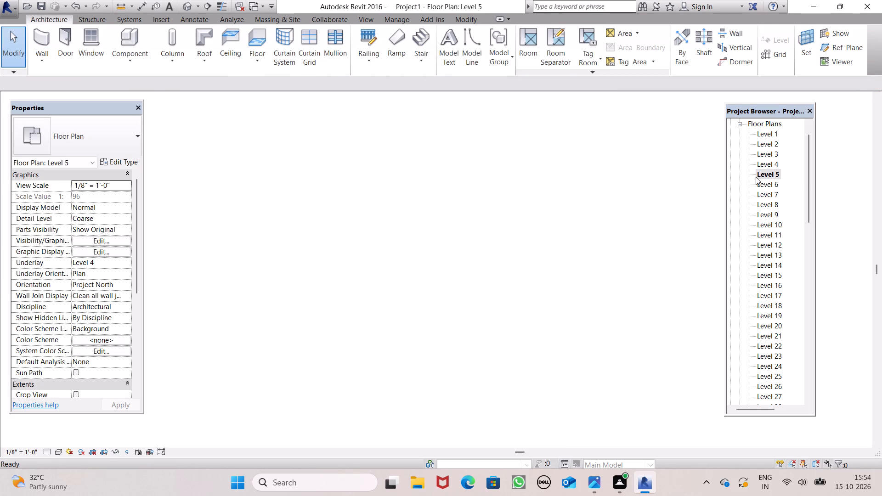
{"action": "left_click", "coordinate": [261, 56]}
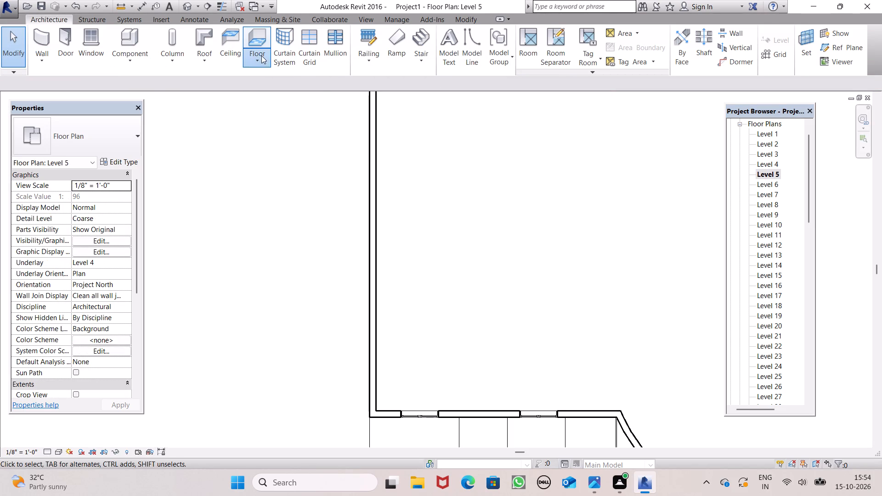
{"action": "left_click", "coordinate": [302, 82]}
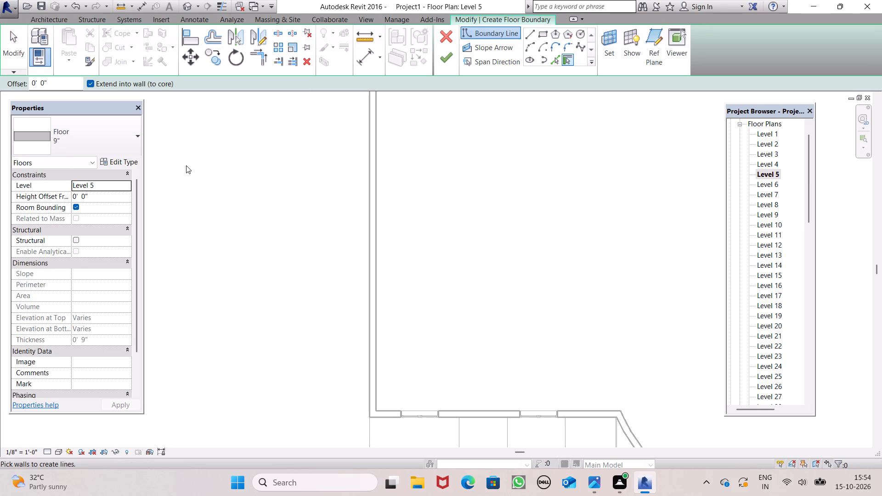
{"action": "left_click", "coordinate": [543, 36]}
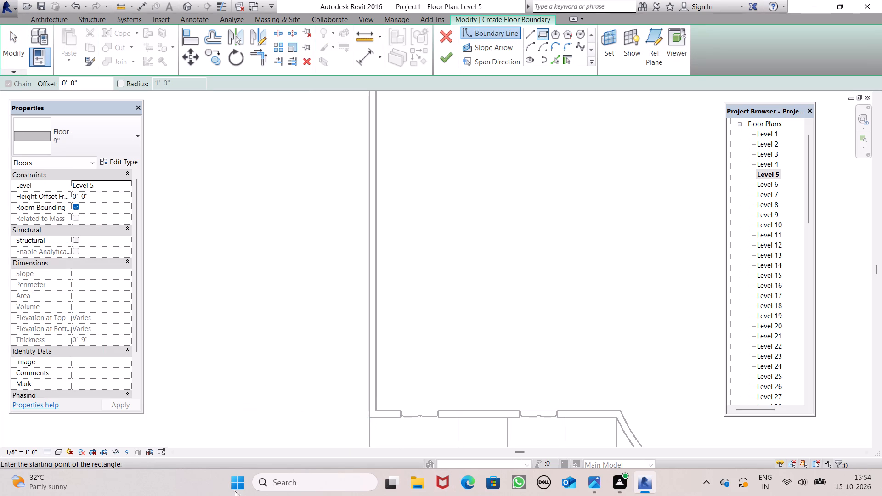
{"action": "scroll", "coordinate": [368, 360], "scroll_direction": "up", "scroll_amount": 1}
{"action": "scroll", "coordinate": [368, 338], "scroll_direction": "down", "scroll_amount": 2}
{"action": "scroll", "coordinate": [368, 374], "scroll_direction": "up", "scroll_amount": 1}
{"action": "scroll", "coordinate": [368, 374], "scroll_direction": "down", "scroll_amount": 1}
{"action": "scroll", "coordinate": [368, 374], "scroll_direction": "up", "scroll_amount": 2}
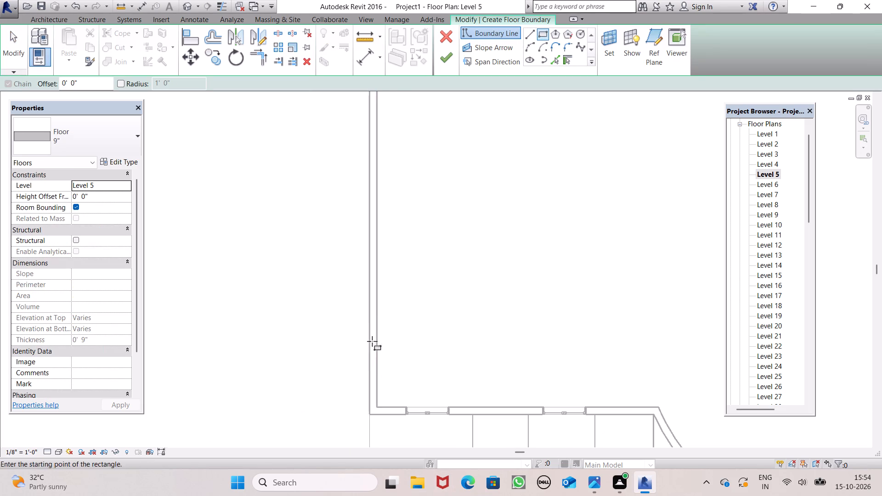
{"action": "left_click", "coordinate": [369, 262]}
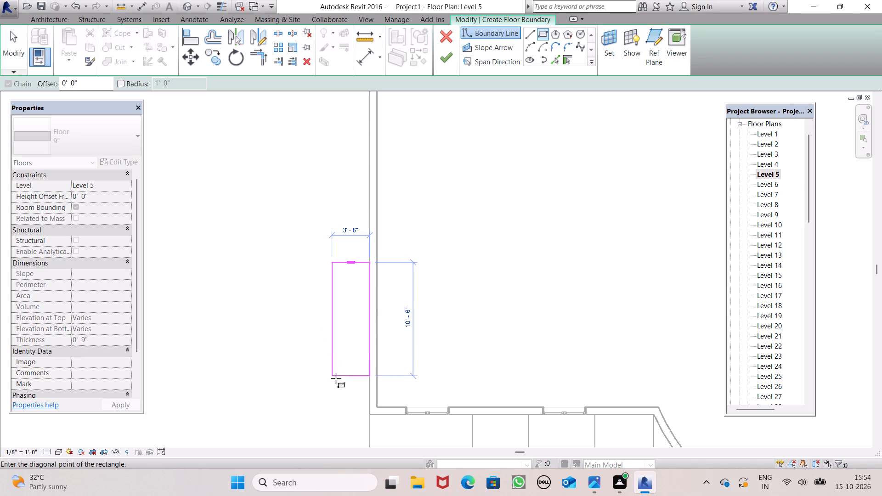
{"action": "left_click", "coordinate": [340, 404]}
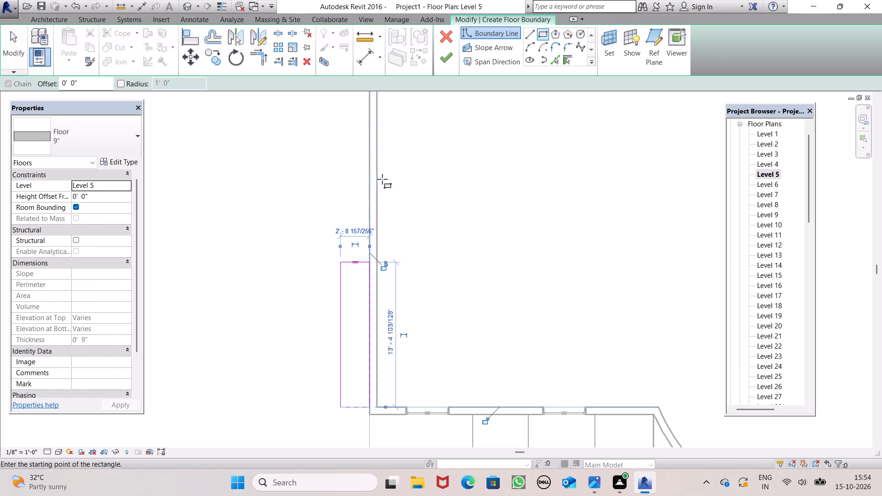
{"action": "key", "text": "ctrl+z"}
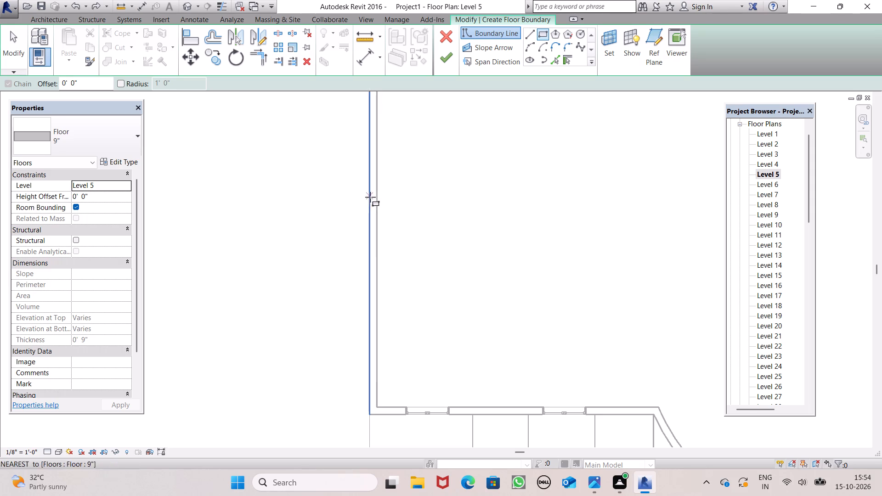
Sketch a rectangular boundary about 4'-6" by 16'-6" outside the left wall near the front corner and finish the Level 5 floor.
{"action": "left_click", "coordinate": [366, 223]}
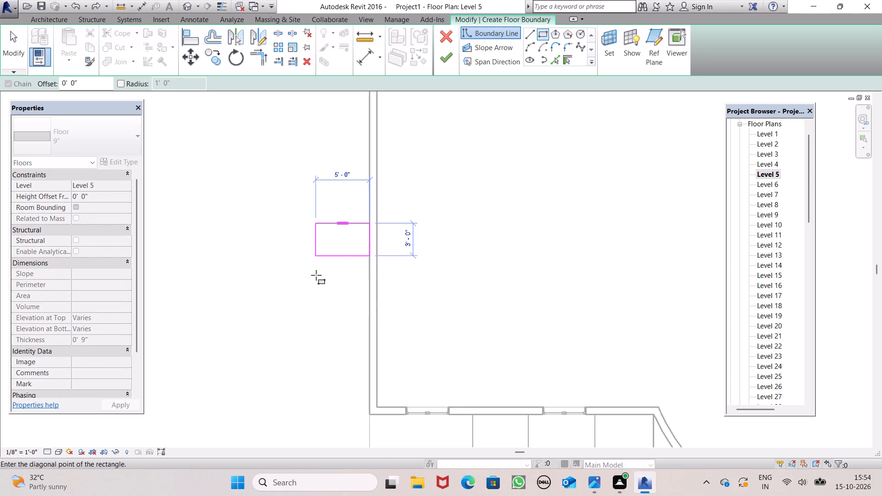
{"action": "left_click", "coordinate": [320, 399]}
{"action": "left_click", "coordinate": [444, 65]}
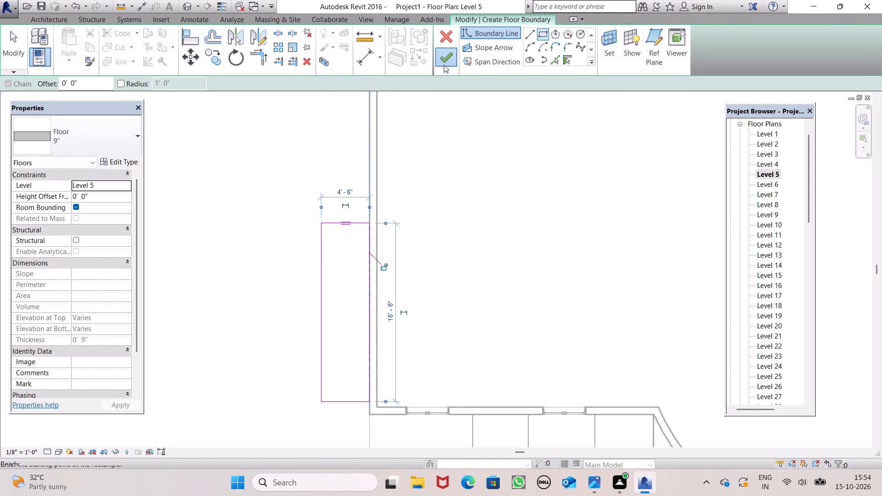
{"action": "left_click", "coordinate": [271, 149]}
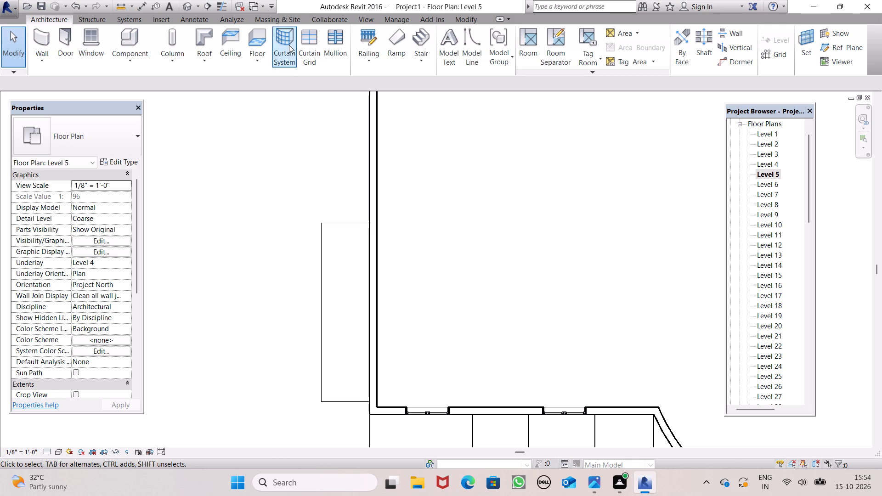
Examine the new projecting Level 5 slab on the tower's left side in the 3D view.
{"action": "left_click", "coordinate": [182, 3]}
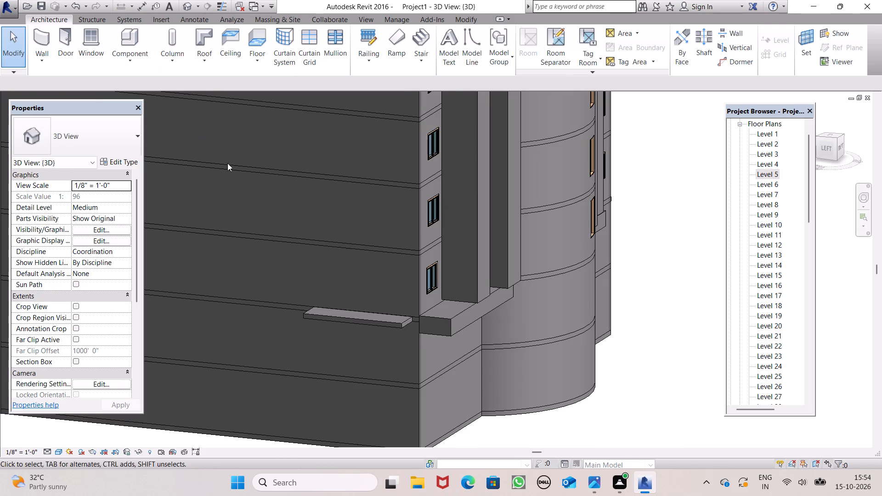
{"action": "scroll", "coordinate": [254, 210], "scroll_direction": "down", "scroll_amount": 2}
{"action": "scroll", "coordinate": [319, 254], "scroll_direction": "down", "scroll_amount": 5}
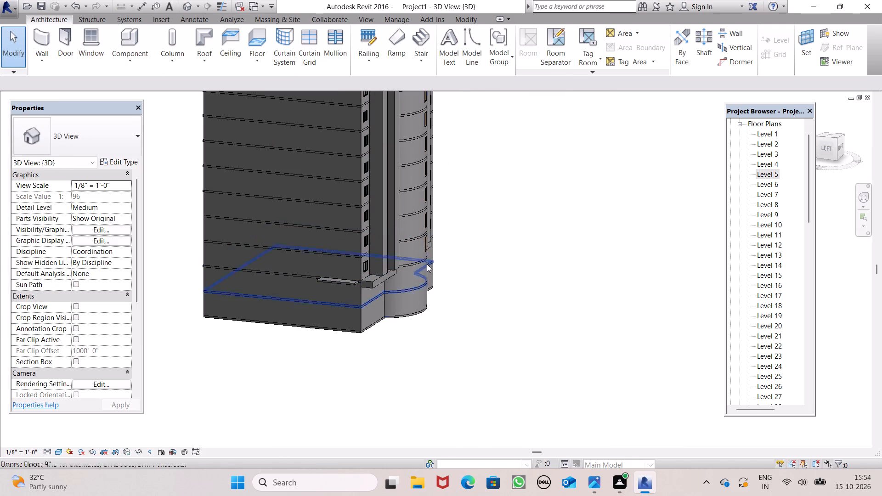
{"action": "scroll", "coordinate": [763, 246], "scroll_direction": "down", "scroll_amount": 2}
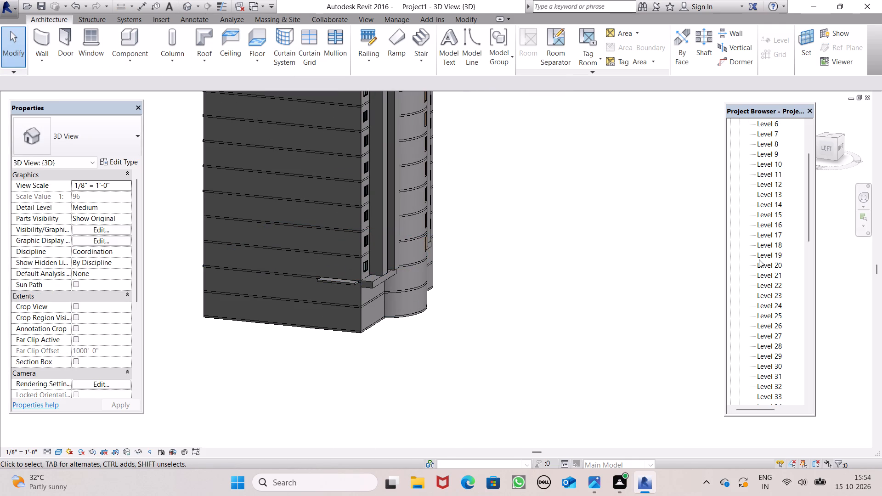
Look through the East, North and South building elevations and locate the projecting Level 5 slab in the South elevation.
{"action": "scroll", "coordinate": [759, 259], "scroll_direction": "down", "scroll_amount": 6}
{"action": "scroll", "coordinate": [765, 241], "scroll_direction": "down", "scroll_amount": 20}
{"action": "scroll", "coordinate": [765, 241], "scroll_direction": "down", "scroll_amount": 4}
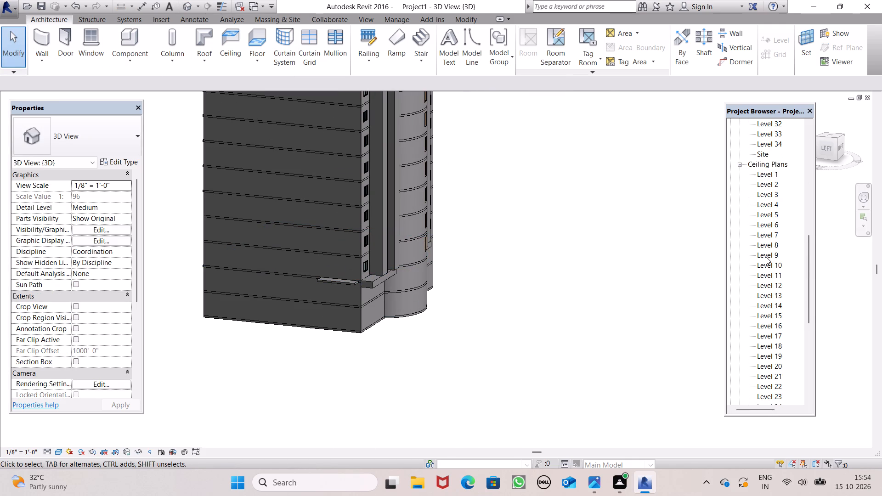
{"action": "scroll", "coordinate": [762, 271], "scroll_direction": "down", "scroll_amount": 9}
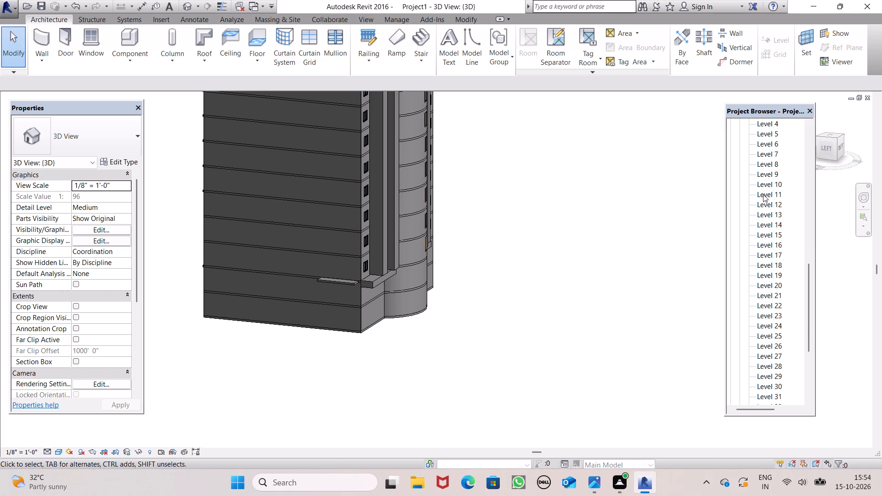
{"action": "scroll", "coordinate": [766, 234], "scroll_direction": "down", "scroll_amount": 16}
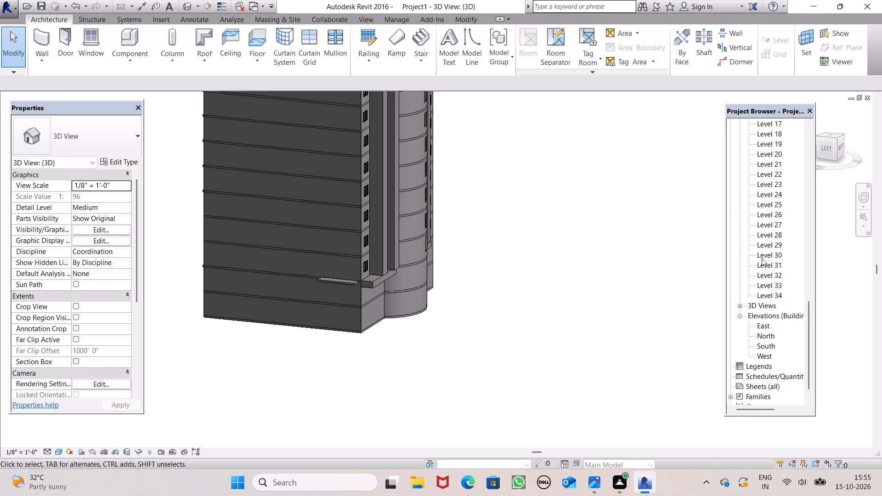
{"action": "double_click", "coordinate": [755, 305]}
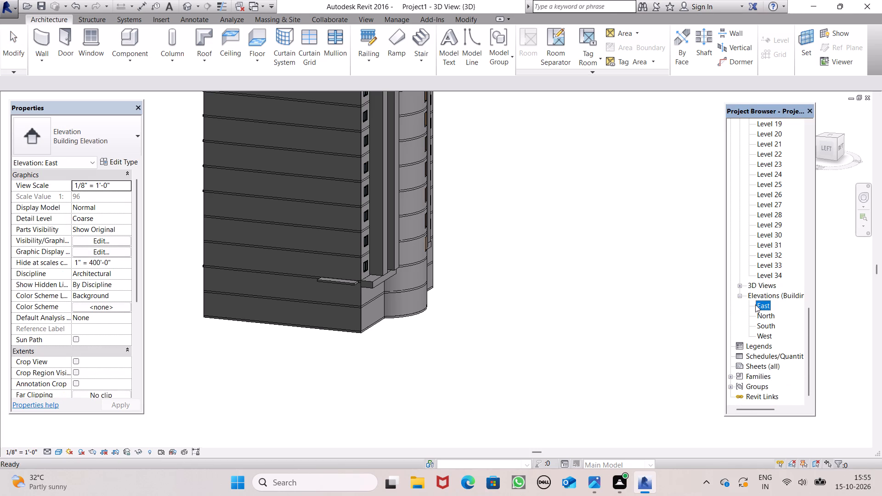
{"action": "double_click", "coordinate": [755, 304]}
{"action": "double_click", "coordinate": [763, 305]}
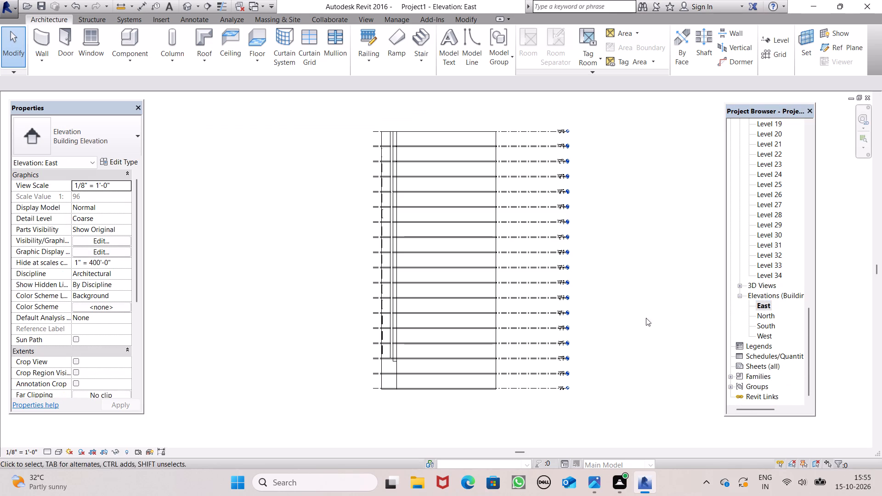
{"action": "double_click", "coordinate": [758, 317]}
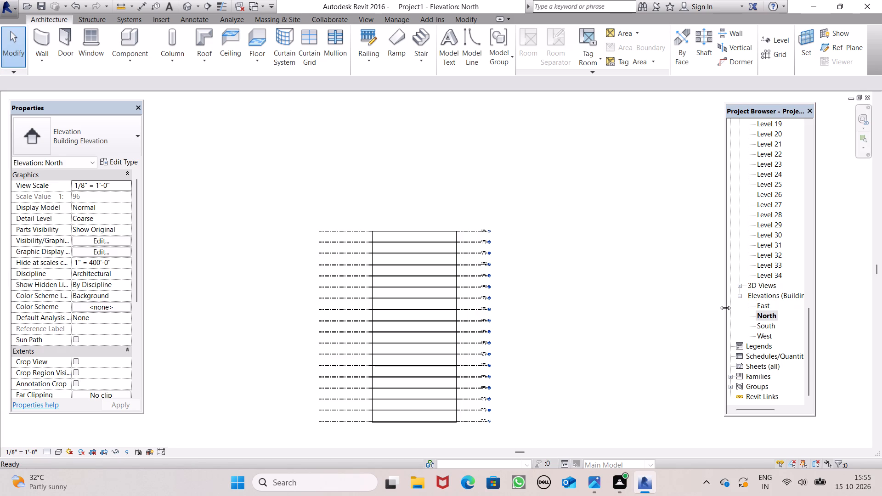
{"action": "double_click", "coordinate": [766, 326]}
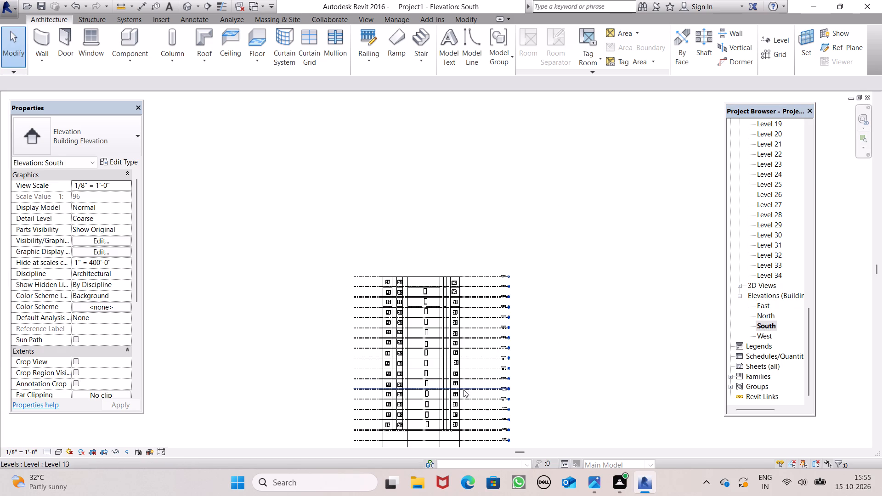
{"action": "scroll", "coordinate": [403, 414], "scroll_direction": "up", "scroll_amount": 1}
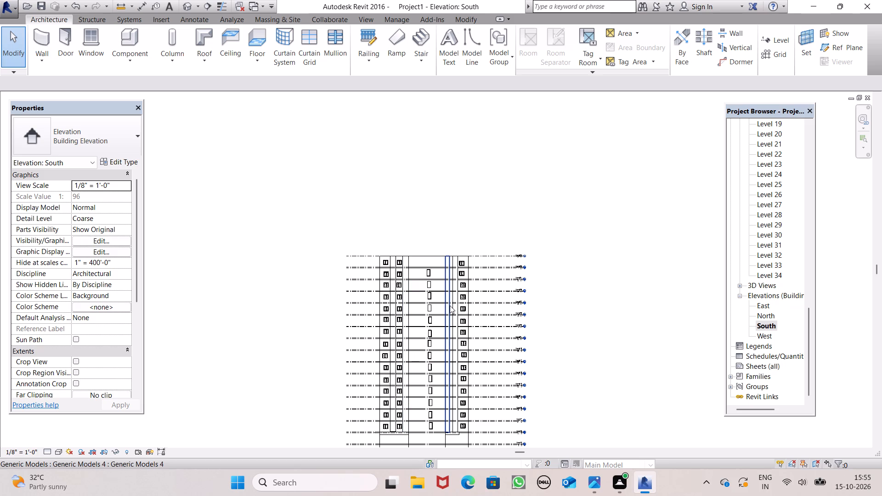
{"action": "scroll", "coordinate": [450, 305], "scroll_direction": "down", "scroll_amount": 1}
{"action": "scroll", "coordinate": [379, 421], "scroll_direction": "up", "scroll_amount": 7}
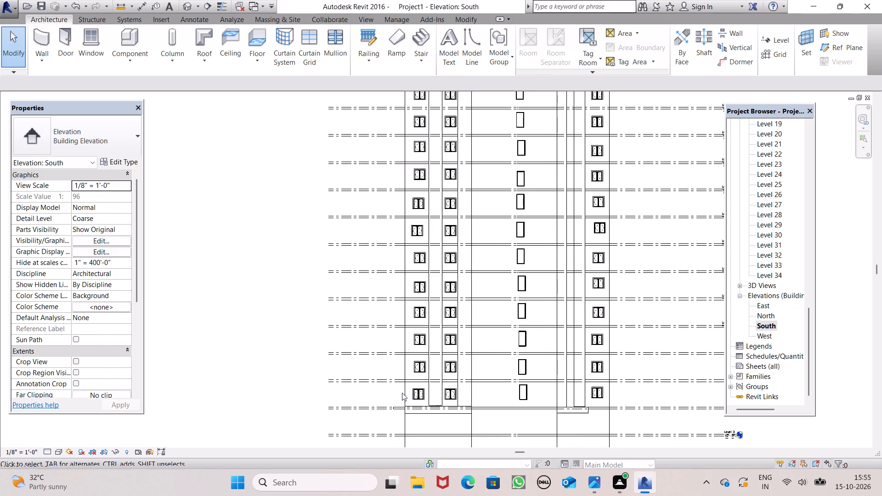
{"action": "scroll", "coordinate": [402, 391], "scroll_direction": "up", "scroll_amount": 9}
{"action": "scroll", "coordinate": [422, 359], "scroll_direction": "down", "scroll_amount": 3}
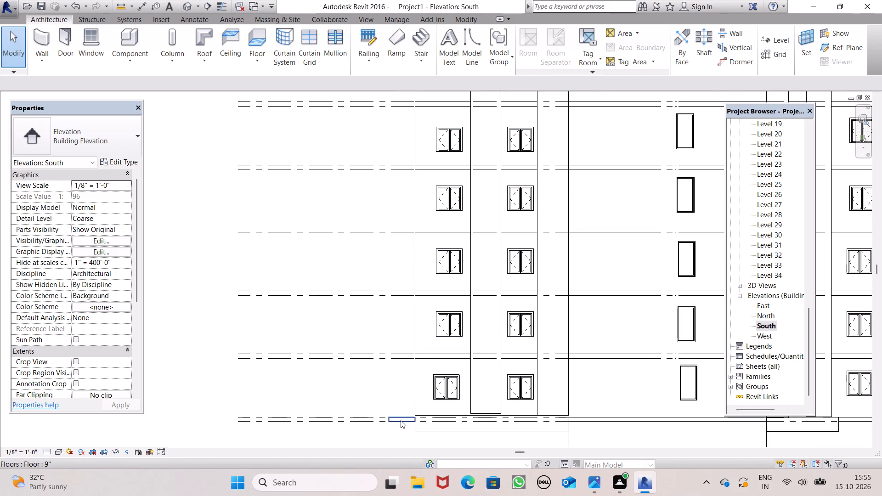
Make a single copy of the projecting Level 5 slab about 9'-6" straight up, with Multiple off.
{"action": "left_click", "coordinate": [401, 420]}
{"action": "scroll", "coordinate": [404, 360], "scroll_direction": "down", "scroll_amount": 1}
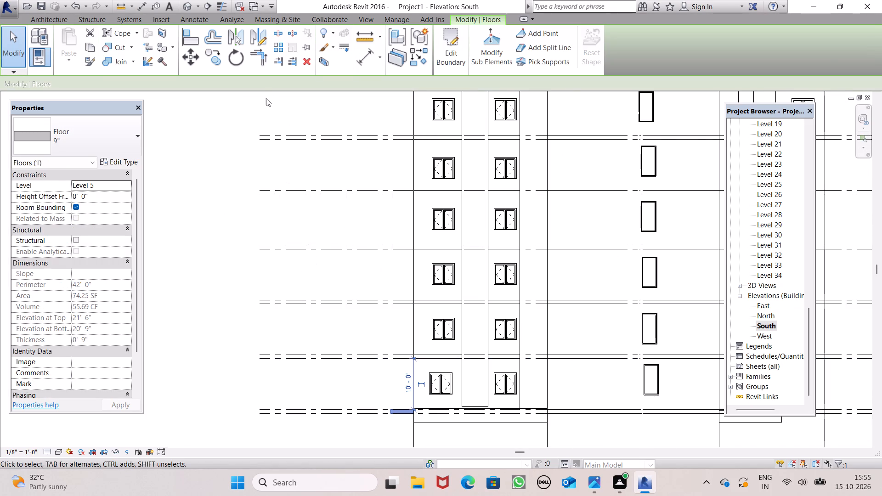
{"action": "left_click", "coordinate": [209, 51]}
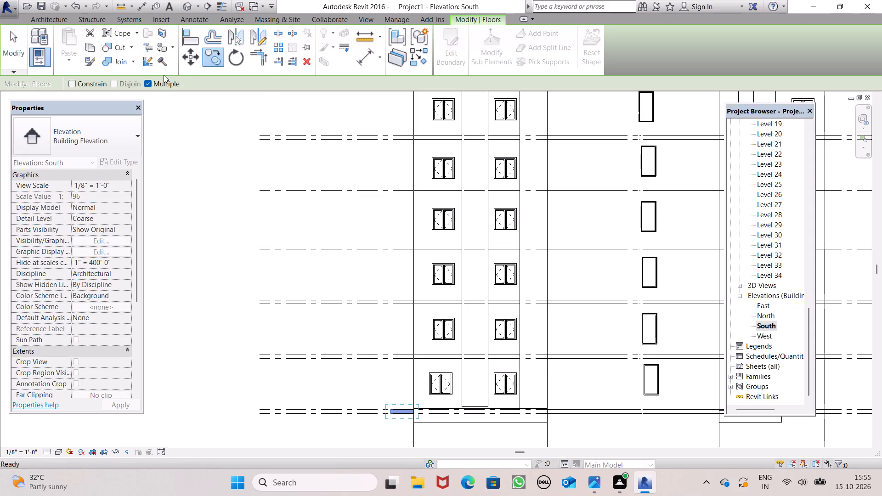
{"action": "left_click", "coordinate": [158, 88]}
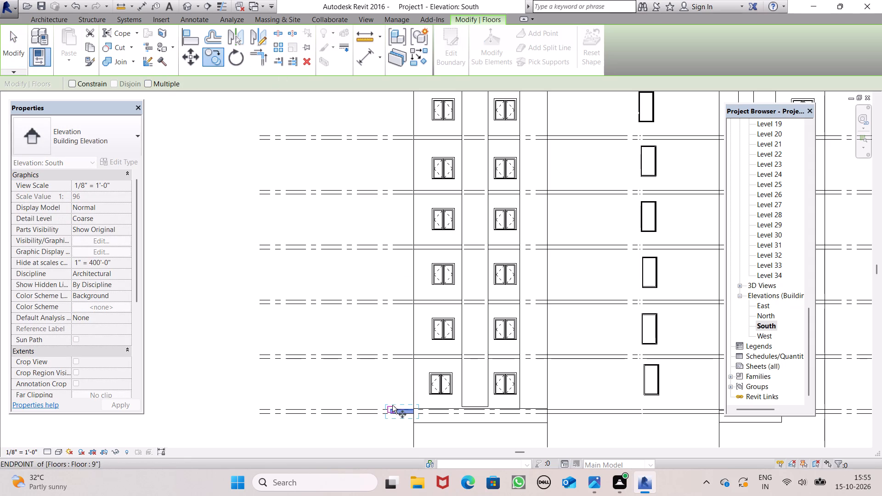
{"action": "left_click_drag", "start_coordinate": [384, 403], "coordinate": [393, 354]}
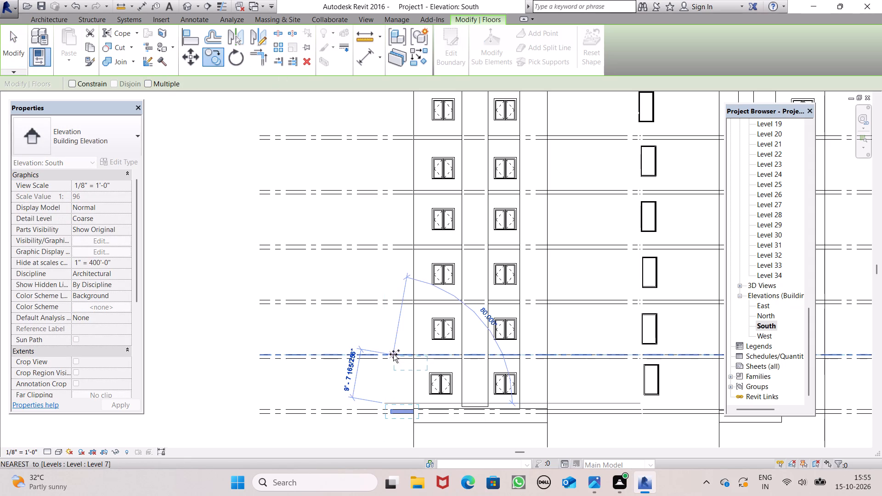
{"action": "left_click_drag", "start_coordinate": [393, 354], "coordinate": [385, 349]}
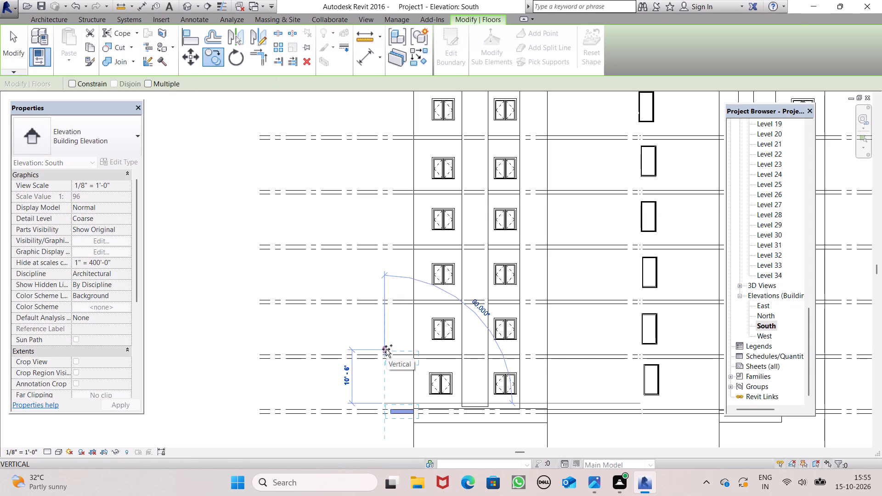
{"action": "left_click", "coordinate": [386, 351]}
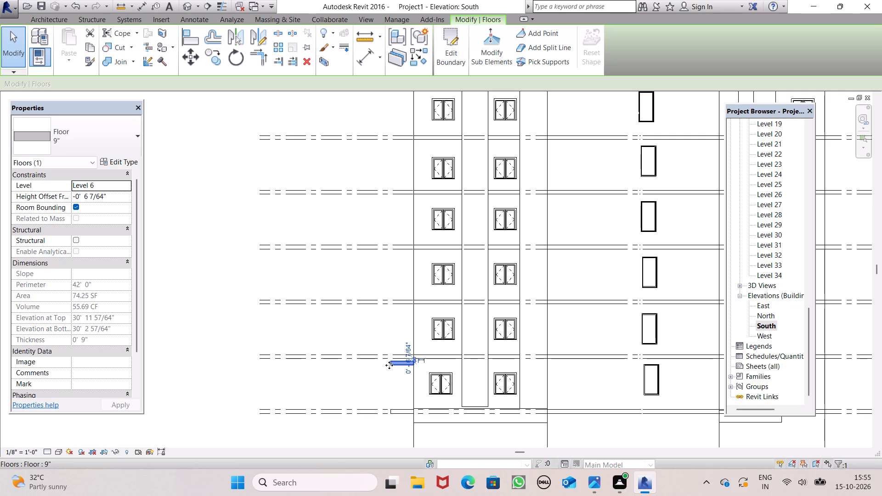
Move the copied slab up along the left wall, storey by storey, to about 43'-6" above Level 6.
{"action": "left_click_drag", "start_coordinate": [389, 364], "coordinate": [381, 301]}
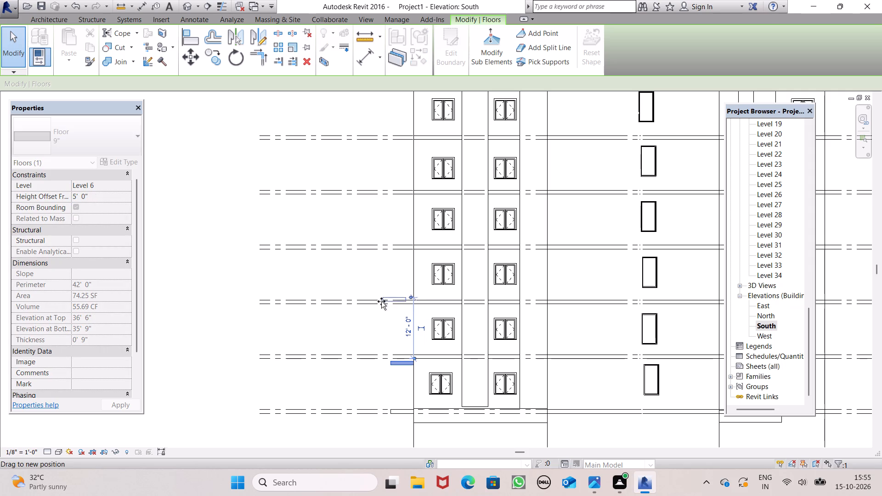
{"action": "left_click_drag", "start_coordinate": [381, 301], "coordinate": [384, 300]}
{"action": "left_click_drag", "start_coordinate": [388, 301], "coordinate": [388, 271]}
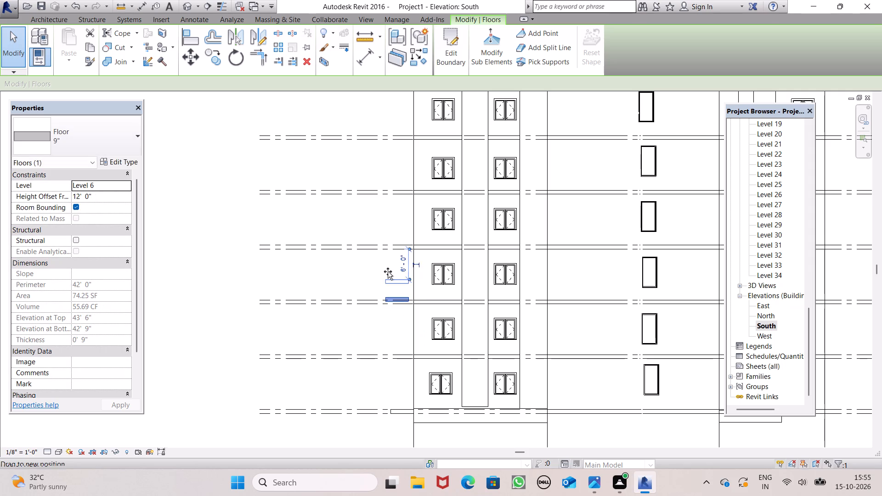
{"action": "left_click_drag", "start_coordinate": [388, 271], "coordinate": [391, 247]}
{"action": "left_click_drag", "start_coordinate": [390, 246], "coordinate": [390, 214]}
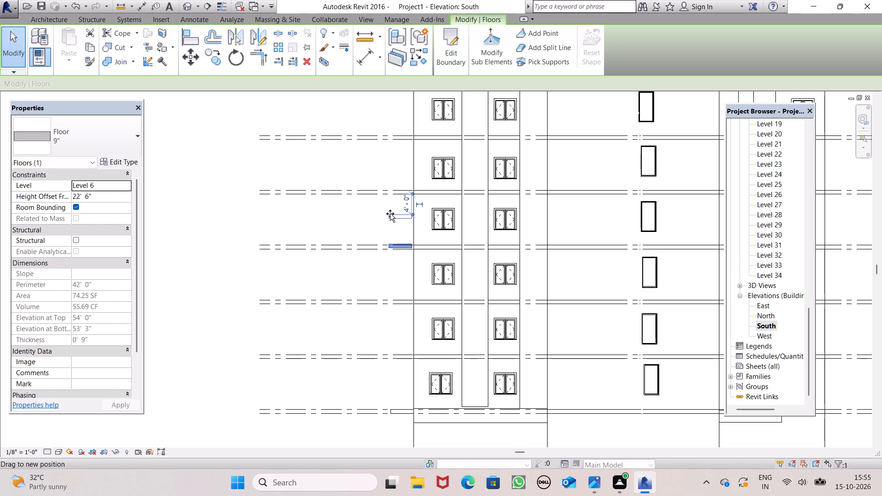
{"action": "left_click_drag", "start_coordinate": [390, 214], "coordinate": [389, 190]}
{"action": "left_click_drag", "start_coordinate": [389, 190], "coordinate": [389, 135]}
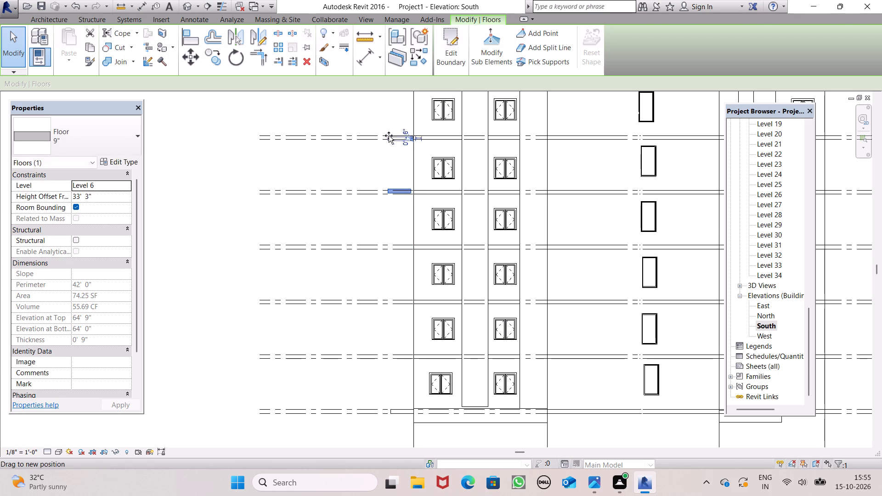
{"action": "left_click_drag", "start_coordinate": [389, 135], "coordinate": [387, 137]}
Move the copied slab further up the left wall, storey by storey, to about 87'-0" above Level 6.
{"action": "scroll", "coordinate": [362, 215], "scroll_direction": "down", "scroll_amount": 6}
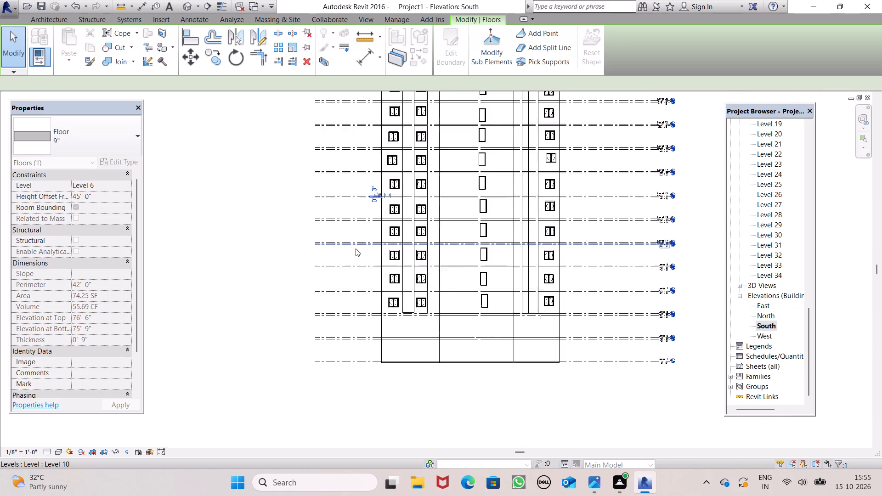
{"action": "scroll", "coordinate": [356, 248], "scroll_direction": "down", "scroll_amount": 8}
{"action": "scroll", "coordinate": [352, 134], "scroll_direction": "up", "scroll_amount": 1}
{"action": "scroll", "coordinate": [353, 133], "scroll_direction": "down", "scroll_amount": 1}
{"action": "scroll", "coordinate": [353, 133], "scroll_direction": "up", "scroll_amount": 6}
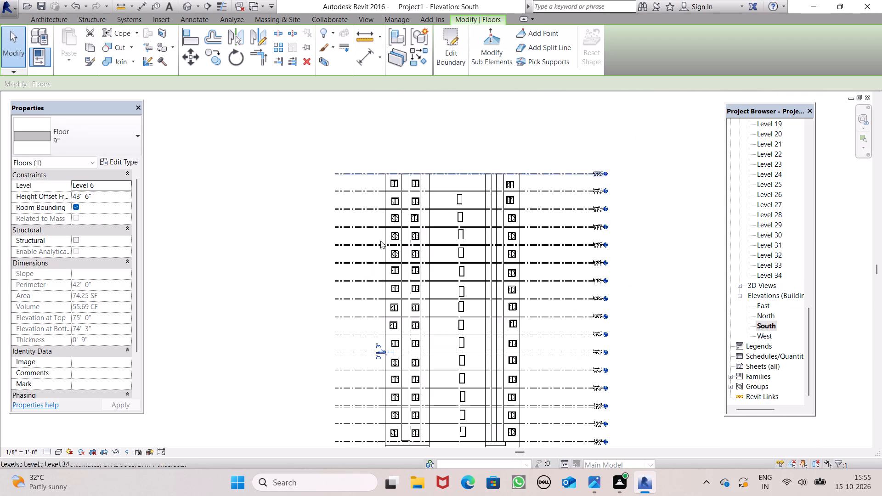
{"action": "scroll", "coordinate": [365, 347], "scroll_direction": "up", "scroll_amount": 7}
{"action": "left_click_drag", "start_coordinate": [403, 363], "coordinate": [411, 322]}
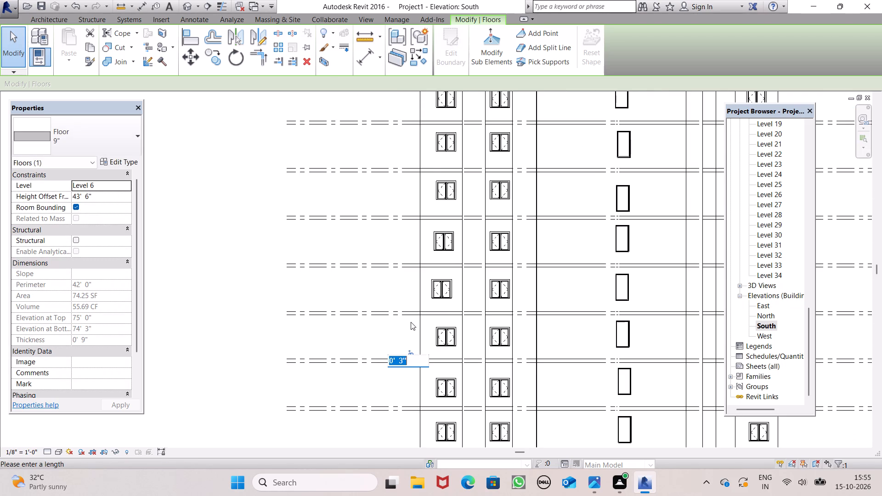
{"action": "left_click_drag", "start_coordinate": [411, 322], "coordinate": [405, 333]}
{"action": "left_click", "coordinate": [394, 336]}
{"action": "left_click_drag", "start_coordinate": [400, 362], "coordinate": [400, 357]}
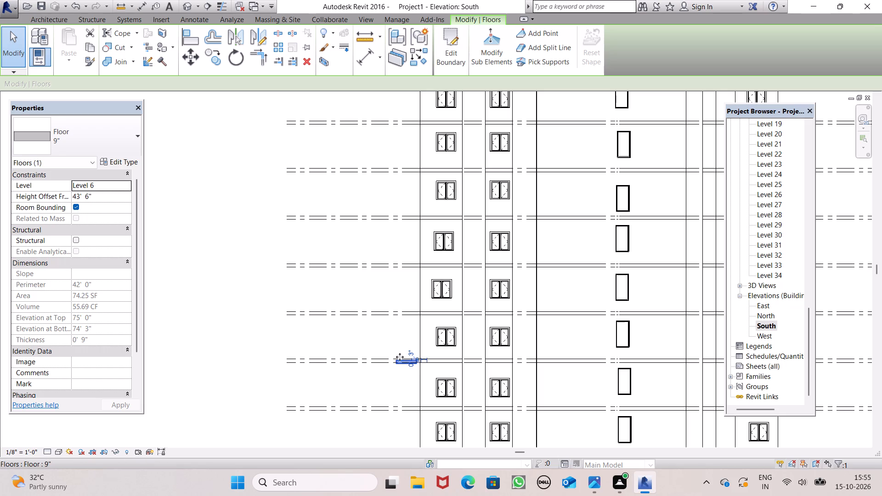
{"action": "left_click_drag", "start_coordinate": [400, 357], "coordinate": [400, 313]}
{"action": "left_click_drag", "start_coordinate": [401, 312], "coordinate": [401, 267]}
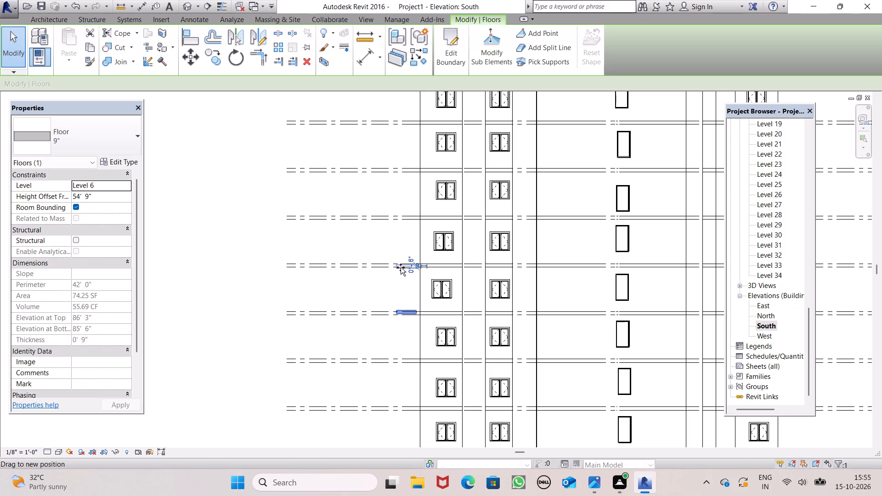
{"action": "left_click_drag", "start_coordinate": [401, 267], "coordinate": [401, 265]}
{"action": "left_click_drag", "start_coordinate": [401, 263], "coordinate": [400, 214]}
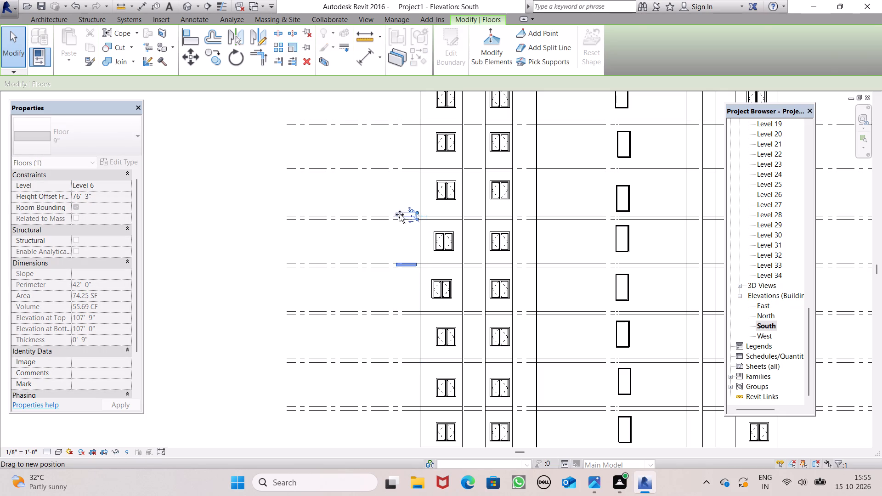
{"action": "left_click_drag", "start_coordinate": [400, 214], "coordinate": [400, 215]}
{"action": "left_click_drag", "start_coordinate": [400, 215], "coordinate": [396, 172]}
{"action": "left_click_drag", "start_coordinate": [396, 172], "coordinate": [400, 167]}
Move the copied slab up the left wall, storey by storey, to about 140'-9" above Level 6, beside Level 33.
{"action": "scroll", "coordinate": [368, 308], "scroll_direction": "down", "scroll_amount": 6}
{"action": "scroll", "coordinate": [373, 174], "scroll_direction": "up", "scroll_amount": 3}
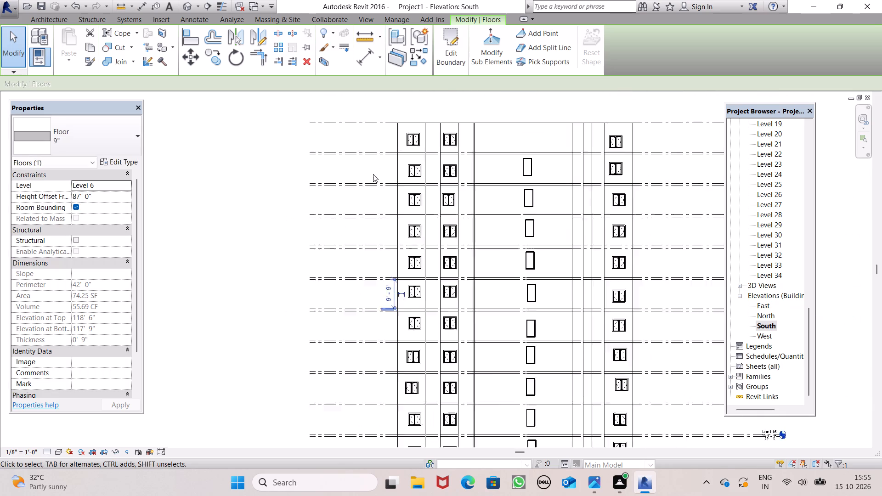
{"action": "scroll", "coordinate": [373, 174], "scroll_direction": "up", "scroll_amount": 2}
{"action": "left_click_drag", "start_coordinate": [388, 352], "coordinate": [389, 321]}
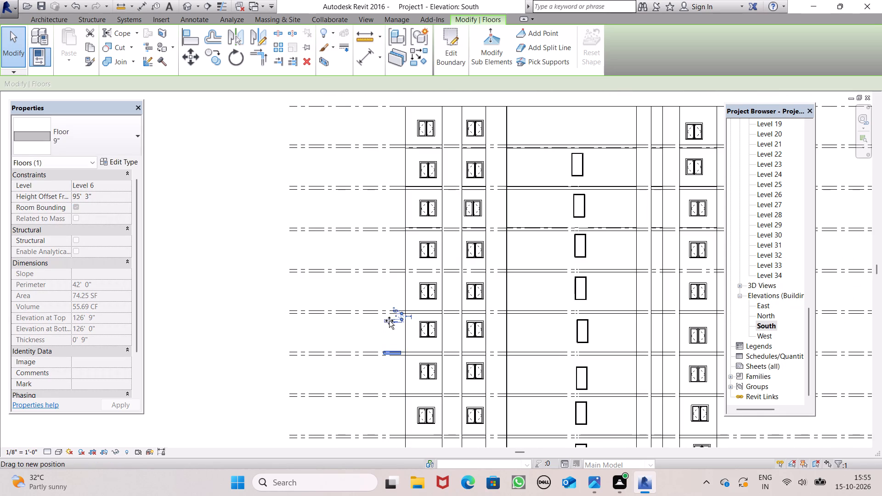
{"action": "left_click_drag", "start_coordinate": [389, 321], "coordinate": [390, 312]}
{"action": "left_click_drag", "start_coordinate": [392, 310], "coordinate": [392, 267]}
{"action": "left_click", "coordinate": [383, 297]}
{"action": "left_click_drag", "start_coordinate": [386, 317], "coordinate": [385, 275]}
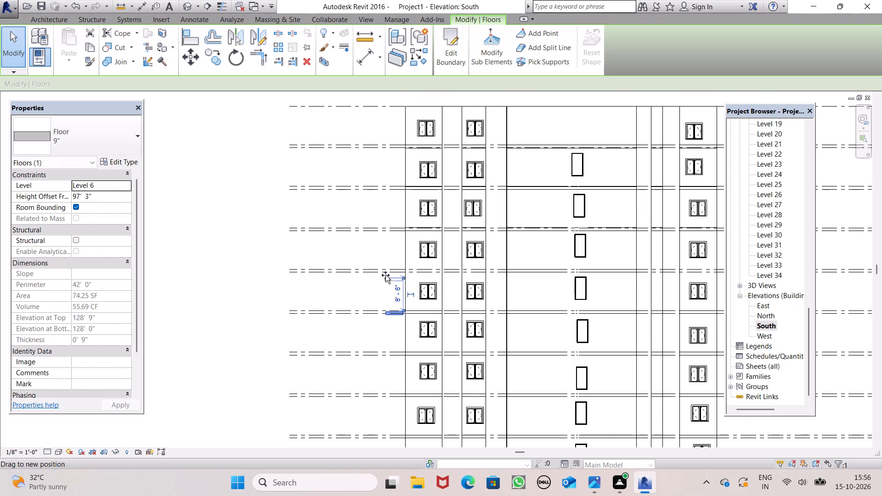
{"action": "left_click_drag", "start_coordinate": [385, 275], "coordinate": [383, 274]}
{"action": "left_click_drag", "start_coordinate": [383, 270], "coordinate": [383, 230]}
{"action": "left_click_drag", "start_coordinate": [383, 230], "coordinate": [380, 188]}
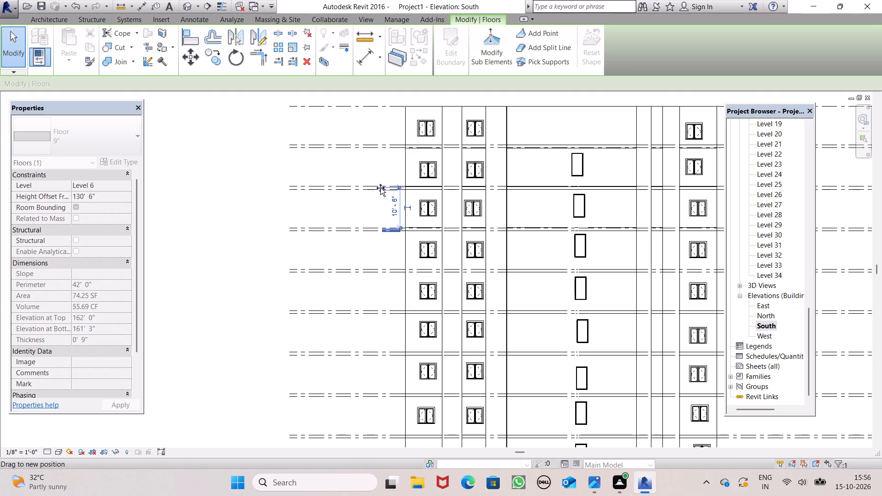
{"action": "left_click_drag", "start_coordinate": [380, 188], "coordinate": [380, 188]}
{"action": "left_click_drag", "start_coordinate": [379, 190], "coordinate": [390, 152]}
{"action": "left_click_drag", "start_coordinate": [390, 152], "coordinate": [375, 147]}
{"action": "scroll", "coordinate": [387, 198], "scroll_direction": "down", "scroll_amount": 4}
{"action": "scroll", "coordinate": [387, 124], "scroll_direction": "up", "scroll_amount": 3}
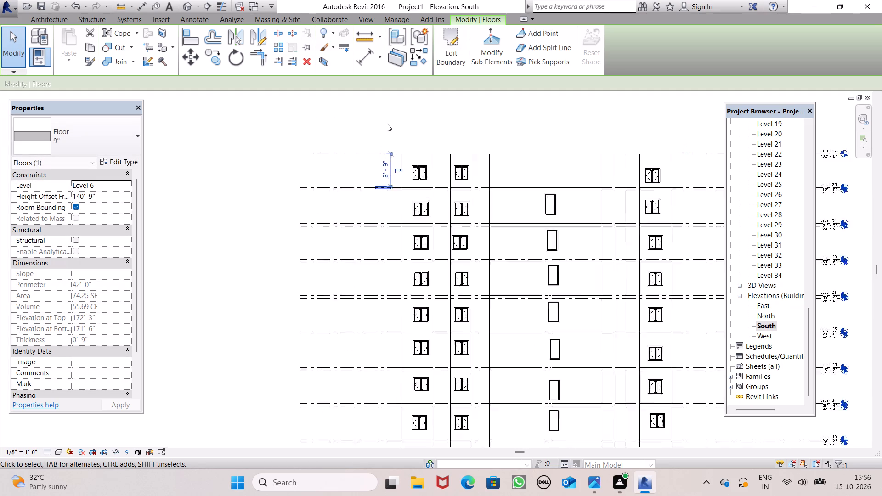
{"action": "scroll", "coordinate": [387, 124], "scroll_direction": "up", "scroll_amount": 4}
{"action": "left_click", "coordinate": [383, 135]}
Nudge the copied slab down to 140'-6" above Level 6 and across until its end meets the building's left wall.
{"action": "scroll", "coordinate": [395, 236], "scroll_direction": "up", "scroll_amount": 4}
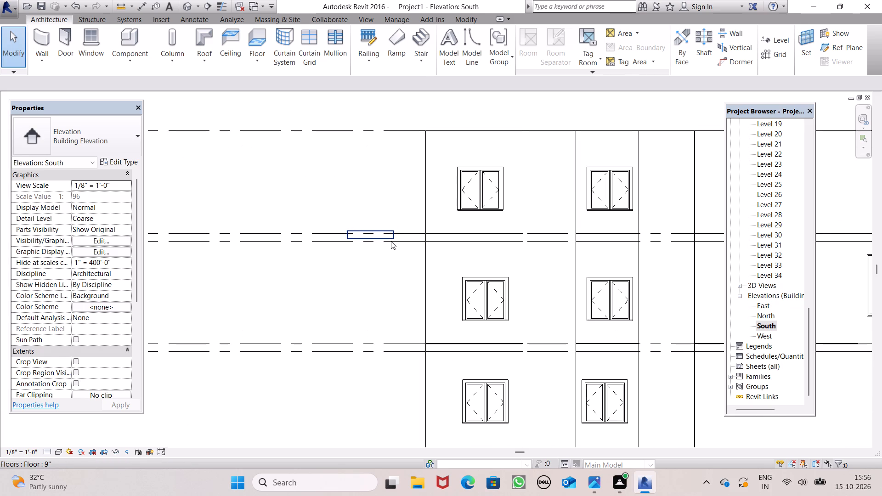
{"action": "left_click", "coordinate": [391, 241]}
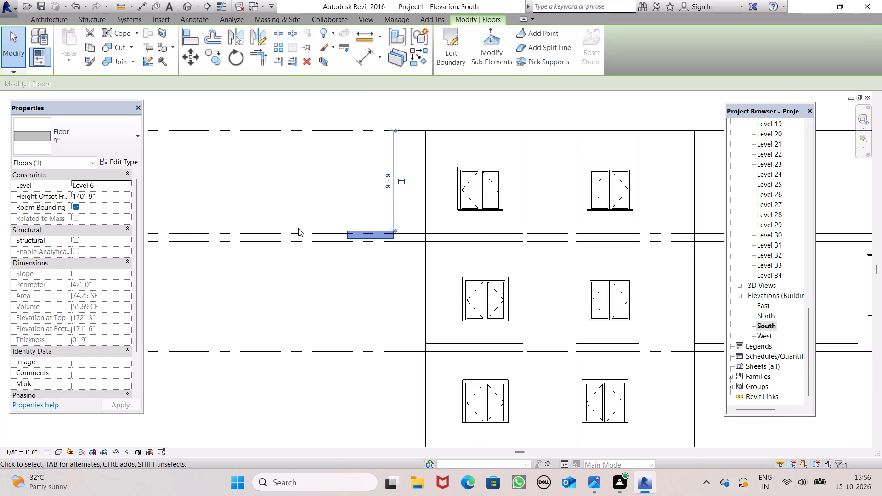
{"action": "key", "text": "Down"}
{"action": "key", "text": "Right"}
{"action": "key", "text": "Right"}
{"action": "key", "text": "Right"}
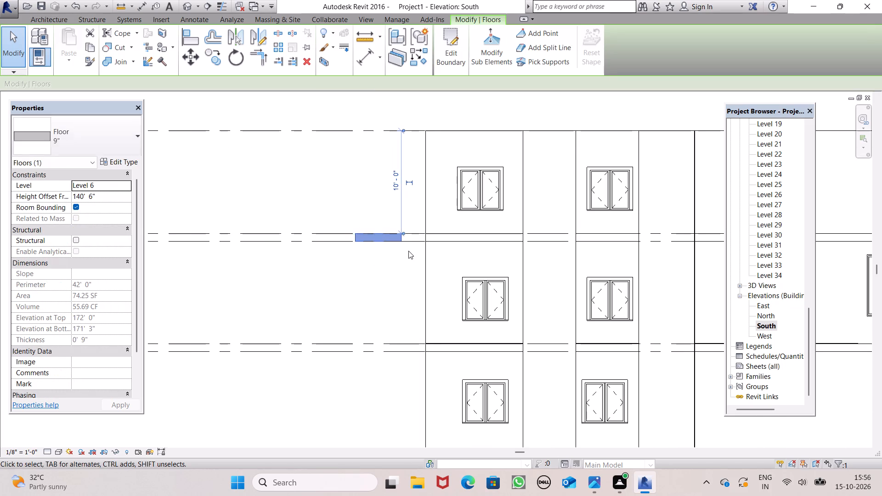
{"action": "key", "text": "Right"}
{"action": "key", "text": "Right"}
{"action": "key", "text": "Right"}
{"action": "key", "text": "Right"}
{"action": "key", "text": "Right"}
{"action": "key", "text": "Right"}
{"action": "key", "text": "Right"}
{"action": "key", "text": "Right"}
{"action": "key", "text": "Right"}
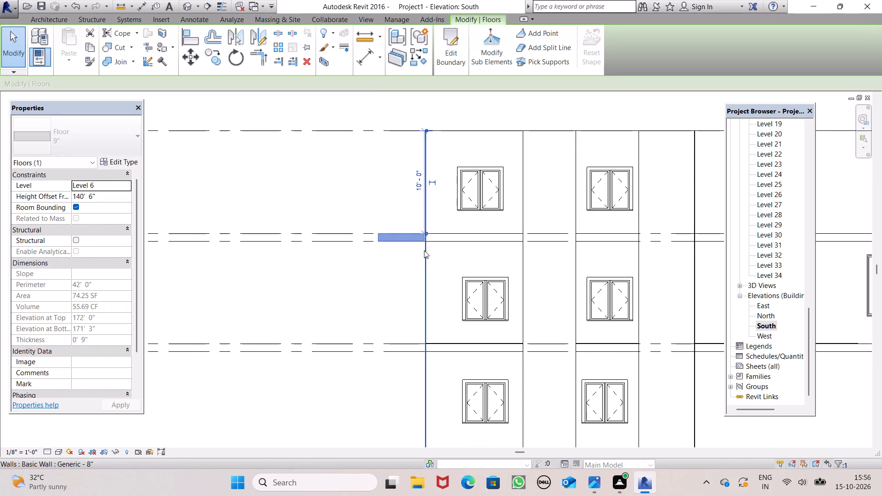
{"action": "key", "text": "Right"}
{"action": "left_click", "coordinate": [397, 274]}
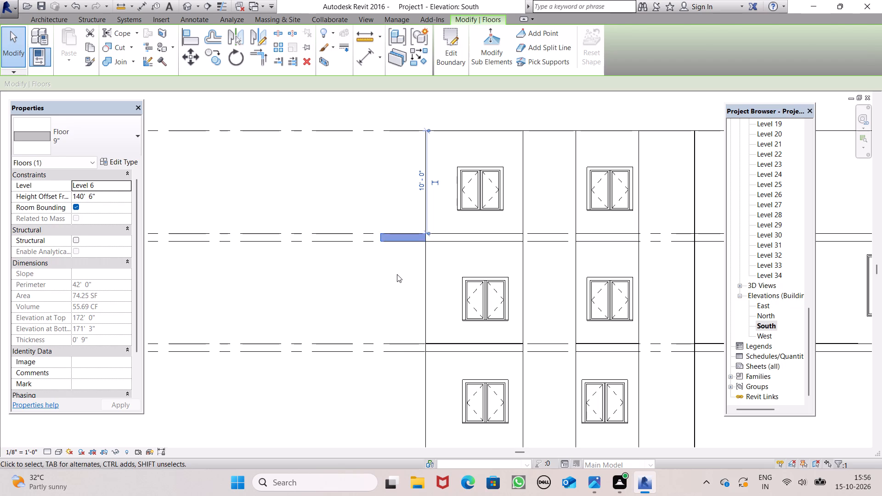
Copy the projecting Level 5 slab straight up to Level 7, with Multiple on.
{"action": "scroll", "coordinate": [395, 276], "scroll_direction": "down", "scroll_amount": 6}
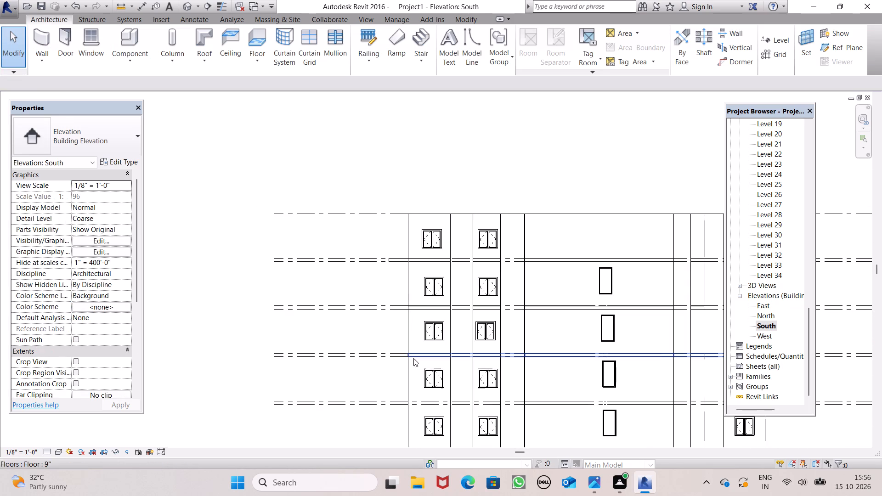
{"action": "scroll", "coordinate": [409, 365], "scroll_direction": "up", "scroll_amount": 1}
{"action": "scroll", "coordinate": [398, 280], "scroll_direction": "down", "scroll_amount": 14}
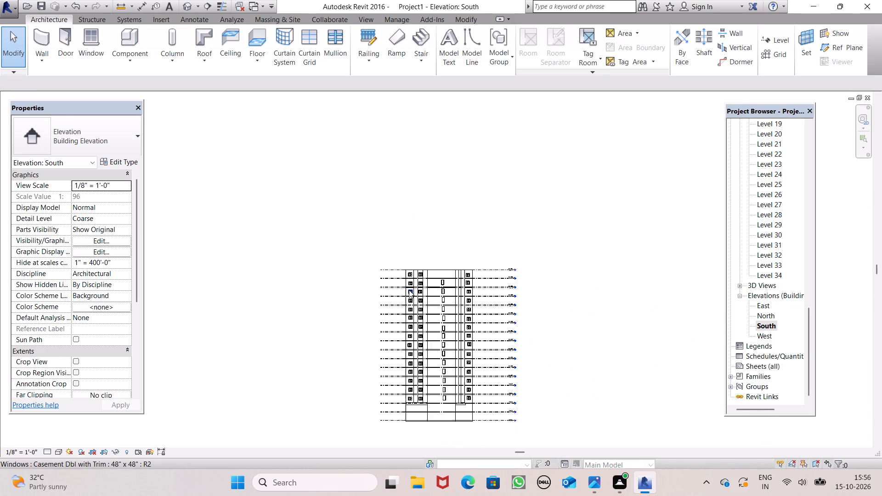
{"action": "scroll", "coordinate": [394, 433], "scroll_direction": "up", "scroll_amount": 9}
{"action": "scroll", "coordinate": [412, 355], "scroll_direction": "up", "scroll_amount": 8}
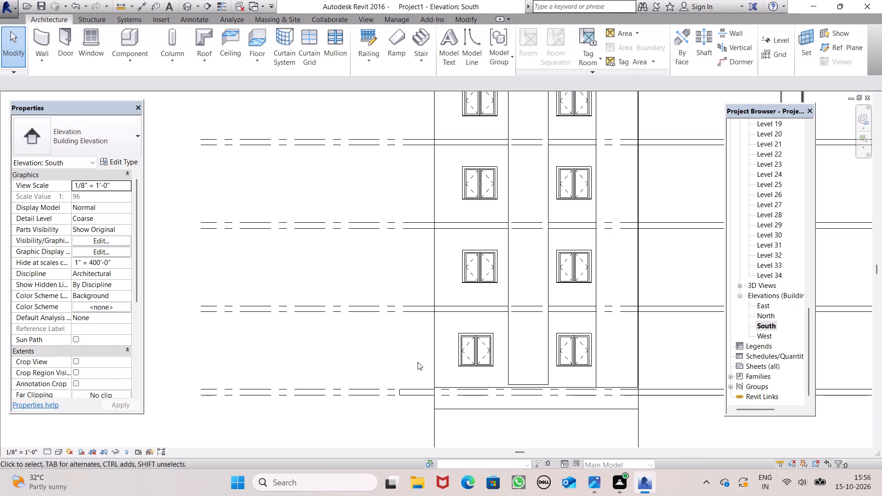
{"action": "left_click", "coordinate": [419, 395]}
{"action": "scroll", "coordinate": [400, 343], "scroll_direction": "down", "scroll_amount": 6}
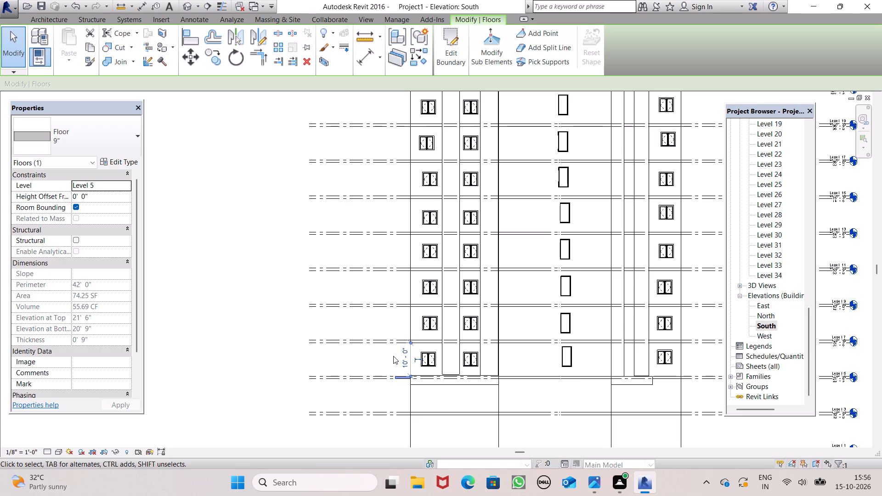
{"action": "scroll", "coordinate": [386, 320], "scroll_direction": "down", "scroll_amount": 2}
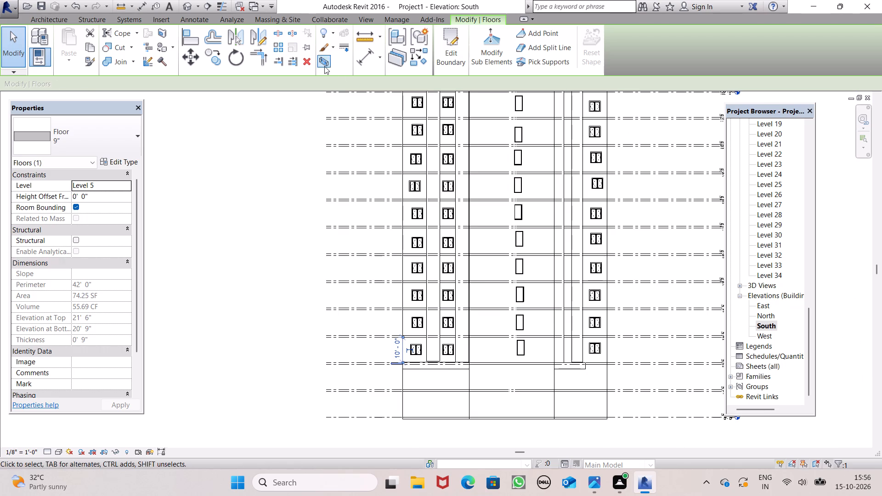
{"action": "left_click", "coordinate": [217, 59]}
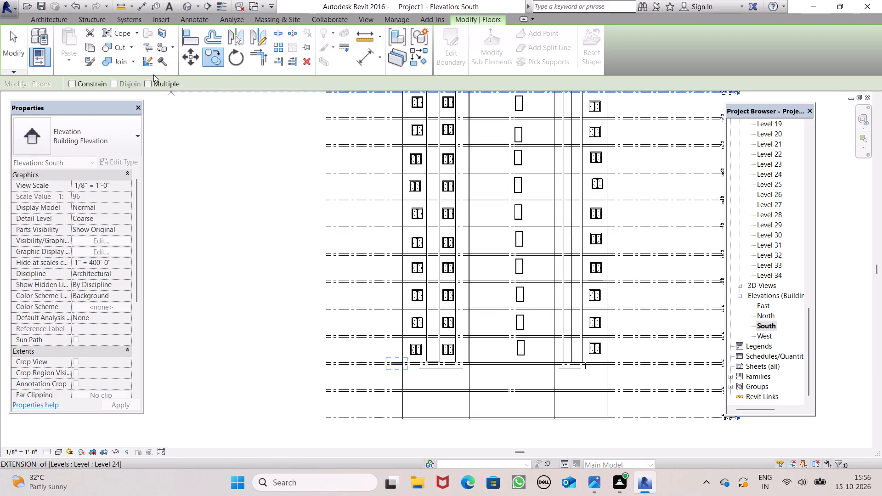
{"action": "left_click", "coordinate": [144, 84]}
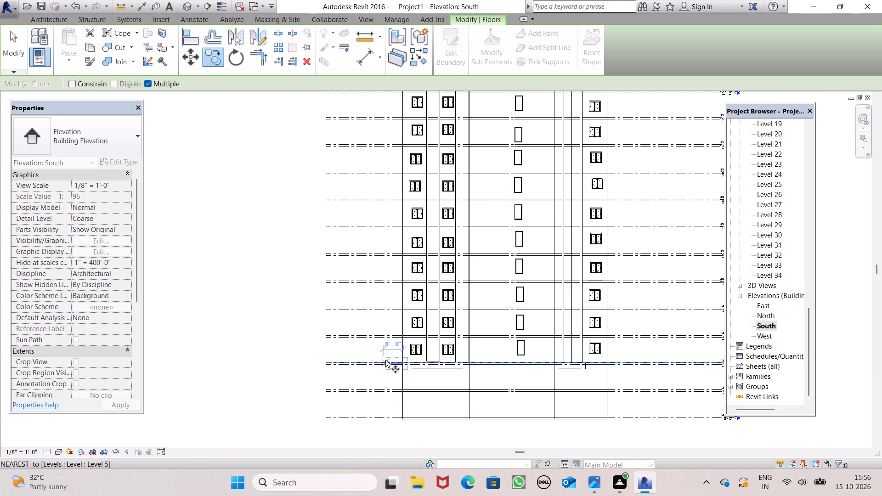
{"action": "left_click_drag", "start_coordinate": [385, 360], "coordinate": [383, 334]}
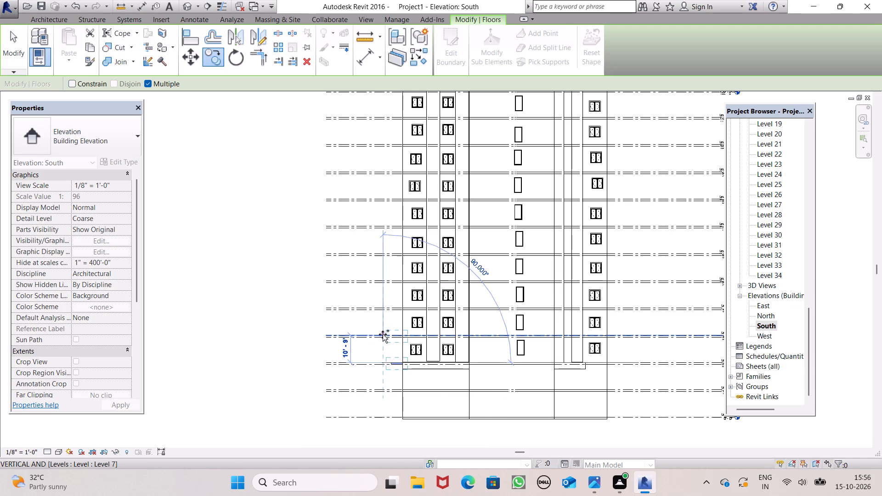
{"action": "left_click", "coordinate": [383, 334]}
Place further copies of the projecting slab up the left wall at Levels 9, 11, 12 and 15.
{"action": "left_click_drag", "start_coordinate": [382, 335], "coordinate": [388, 310]}
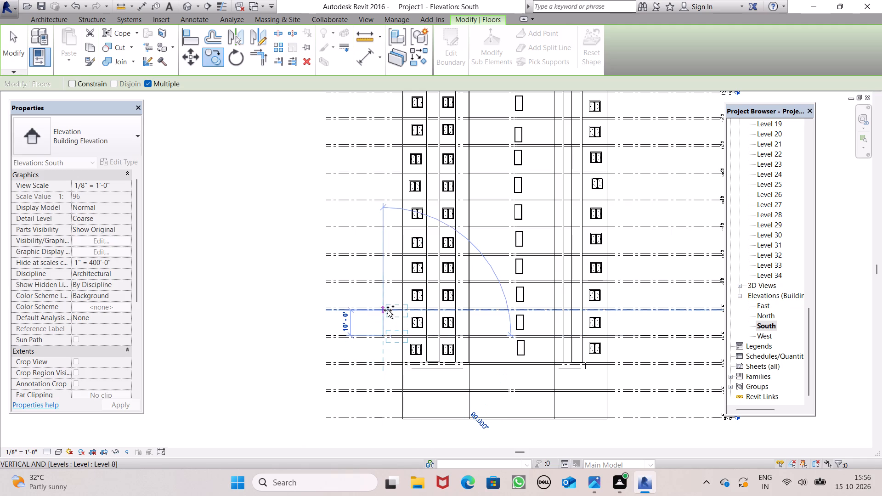
{"action": "left_click_drag", "start_coordinate": [388, 310], "coordinate": [388, 308]}
{"action": "left_click", "coordinate": [388, 308]}
{"action": "left_click_drag", "start_coordinate": [390, 299], "coordinate": [390, 293]}
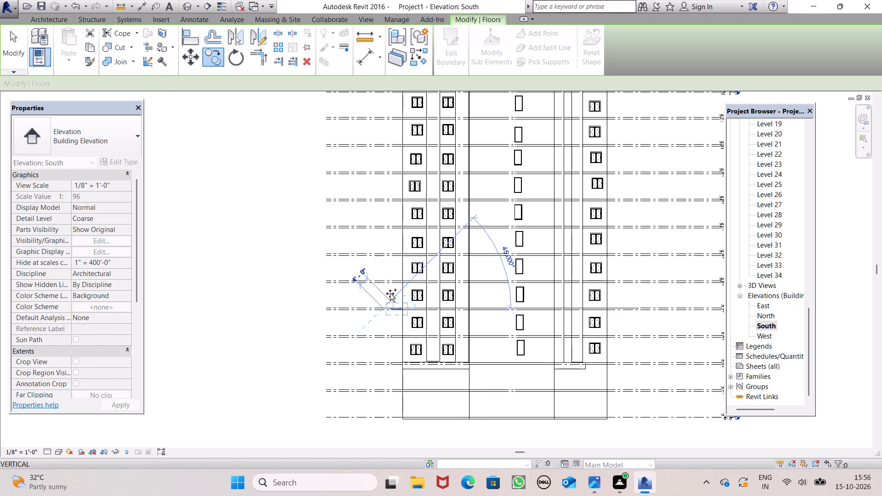
{"action": "left_click_drag", "start_coordinate": [390, 293], "coordinate": [390, 282]}
{"action": "left_click", "coordinate": [388, 279]}
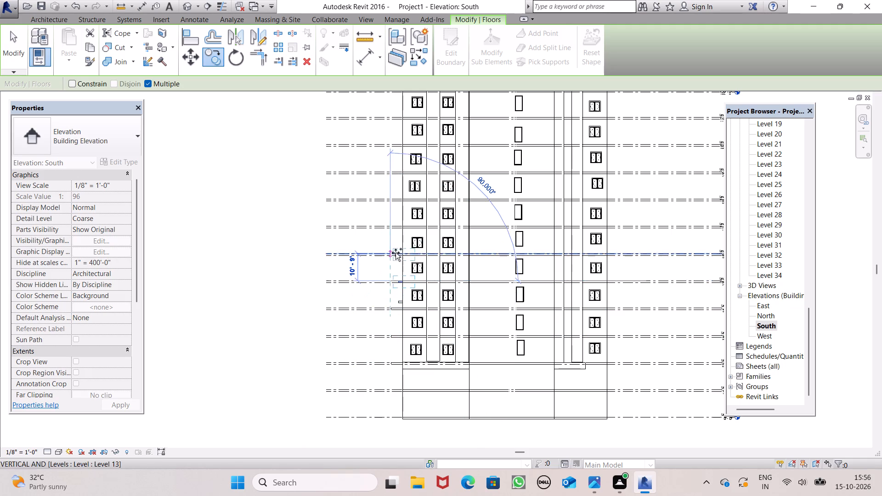
{"action": "scroll", "coordinate": [396, 251], "scroll_direction": "up", "scroll_amount": 8}
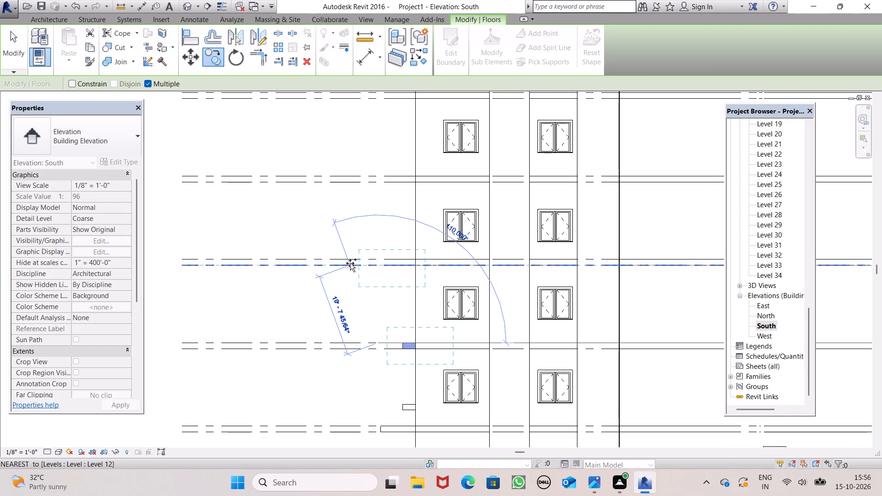
{"action": "left_click", "coordinate": [347, 263]}
{"action": "scroll", "coordinate": [351, 130], "scroll_direction": "up", "scroll_amount": 2}
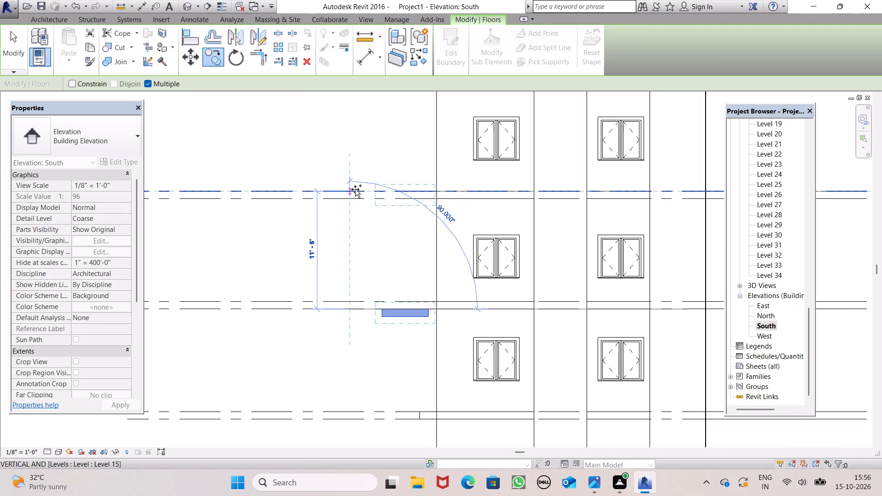
{"action": "left_click_drag", "start_coordinate": [355, 189], "coordinate": [356, 185]}
Continue placing slab copies up the left wall at Levels 17, 19, 21 and 23.
{"action": "scroll", "coordinate": [370, 349], "scroll_direction": "down", "scroll_amount": 9}
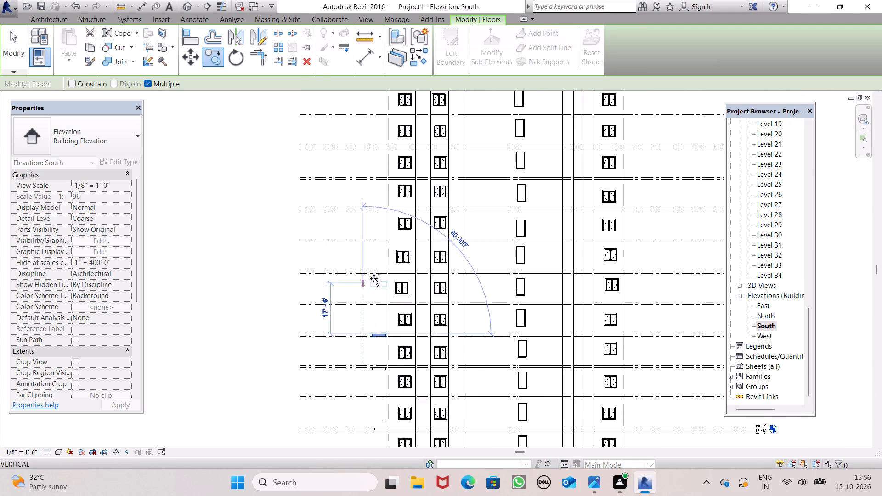
{"action": "scroll", "coordinate": [374, 278], "scroll_direction": "up", "scroll_amount": 8}
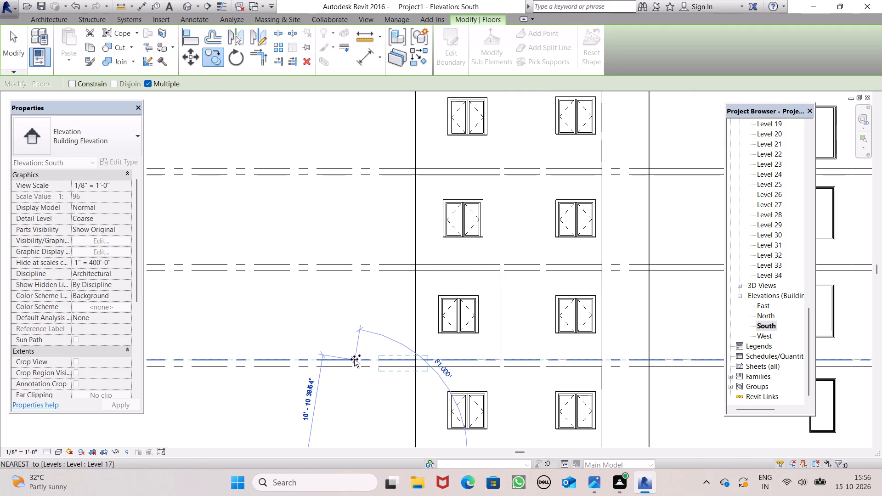
{"action": "left_click", "coordinate": [343, 360]}
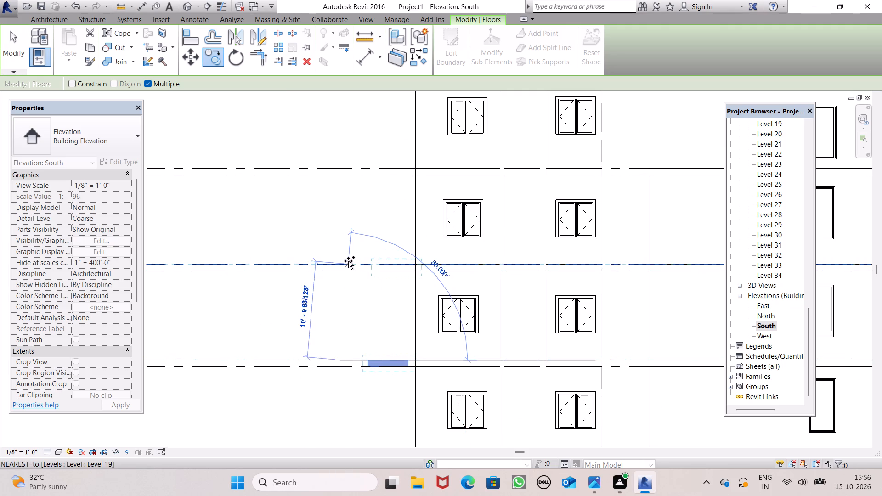
{"action": "left_click", "coordinate": [341, 263]}
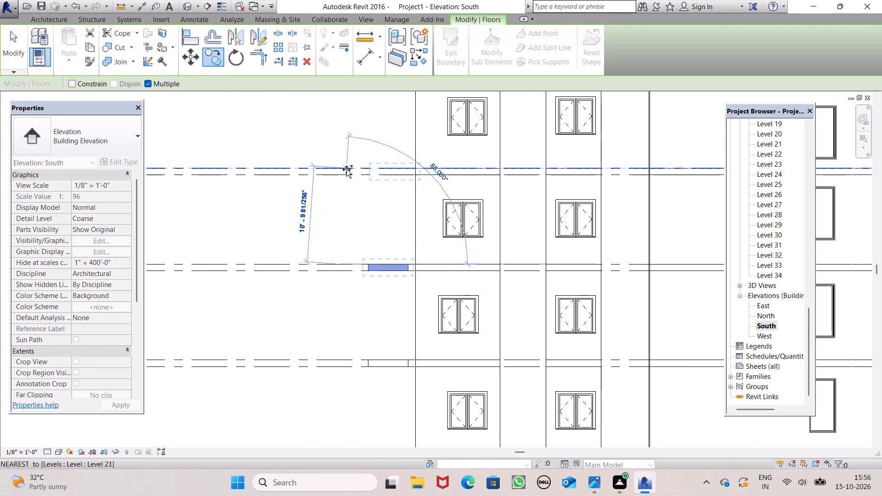
{"action": "left_click", "coordinate": [346, 168]}
{"action": "scroll", "coordinate": [350, 292], "scroll_direction": "down", "scroll_amount": 5}
{"action": "scroll", "coordinate": [348, 187], "scroll_direction": "up", "scroll_amount": 7}
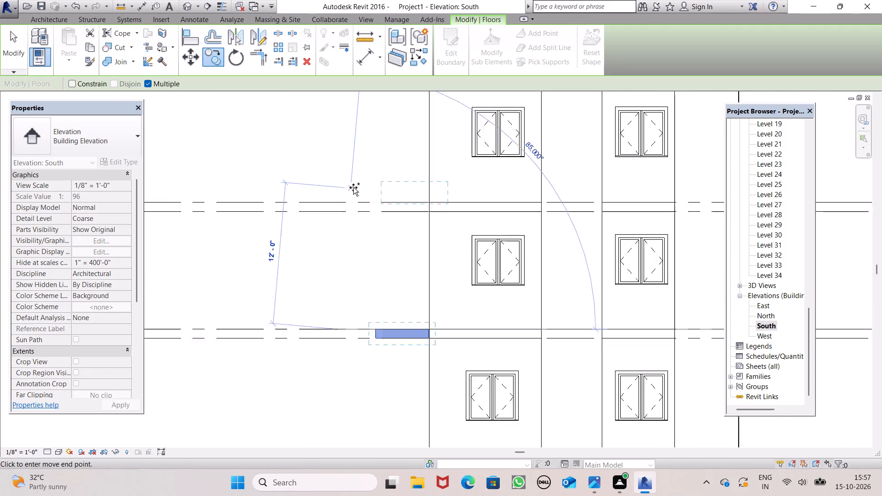
{"action": "scroll", "coordinate": [353, 187], "scroll_direction": "up", "scroll_amount": 2}
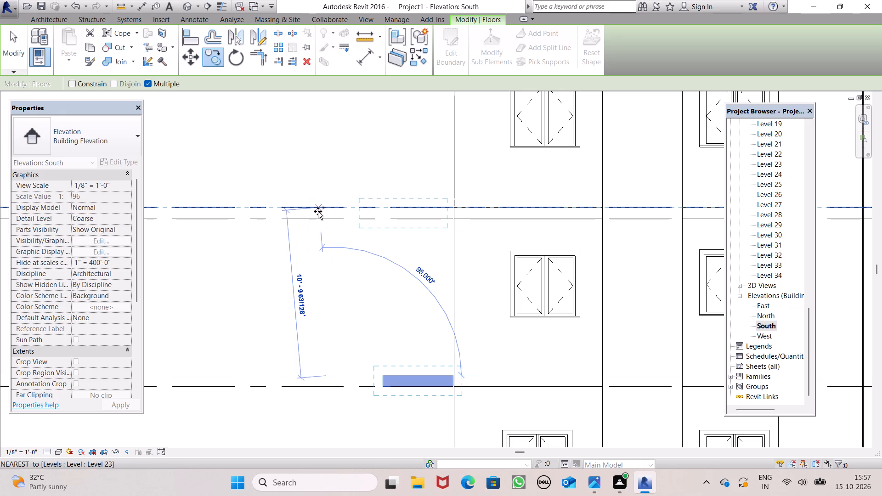
{"action": "left_click", "coordinate": [318, 211]}
Place slab copies along the left wall at Levels 27, 25, 29 and 31.
{"action": "scroll", "coordinate": [345, 386], "scroll_direction": "down", "scroll_amount": 9}
{"action": "scroll", "coordinate": [336, 264], "scroll_direction": "up", "scroll_amount": 3}
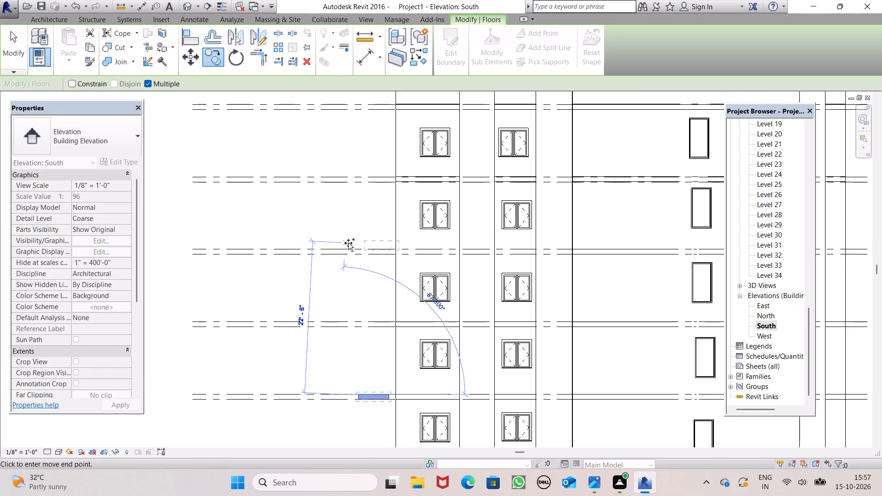
{"action": "left_click", "coordinate": [347, 246]}
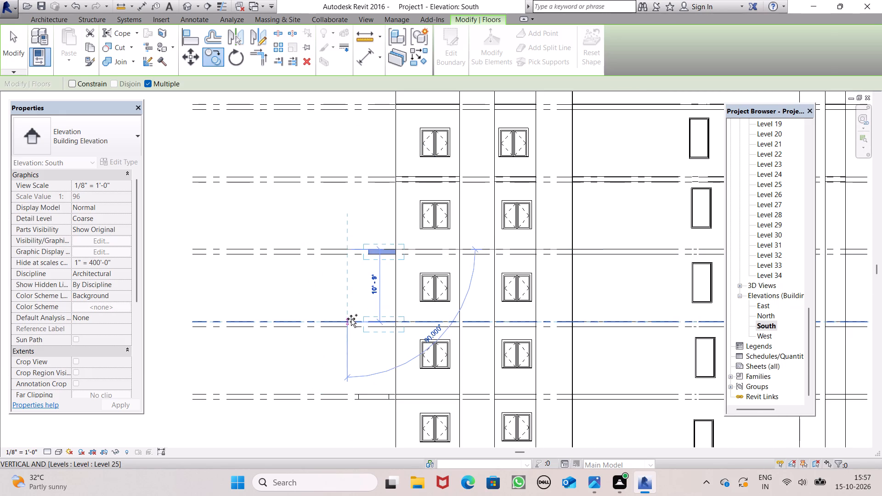
{"action": "left_click_drag", "start_coordinate": [352, 321], "coordinate": [352, 316]}
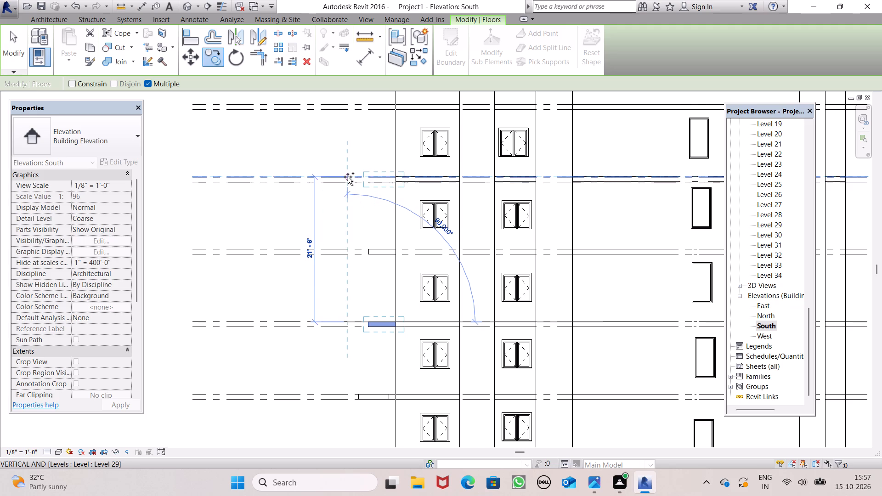
{"action": "left_click", "coordinate": [347, 177]}
{"action": "scroll", "coordinate": [348, 287], "scroll_direction": "down", "scroll_amount": 8}
{"action": "scroll", "coordinate": [364, 201], "scroll_direction": "up", "scroll_amount": 7}
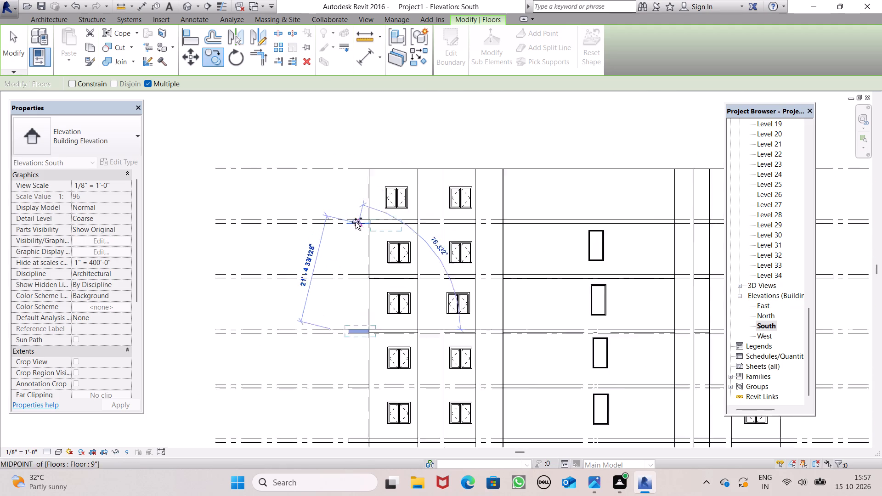
{"action": "left_click", "coordinate": [330, 281]}
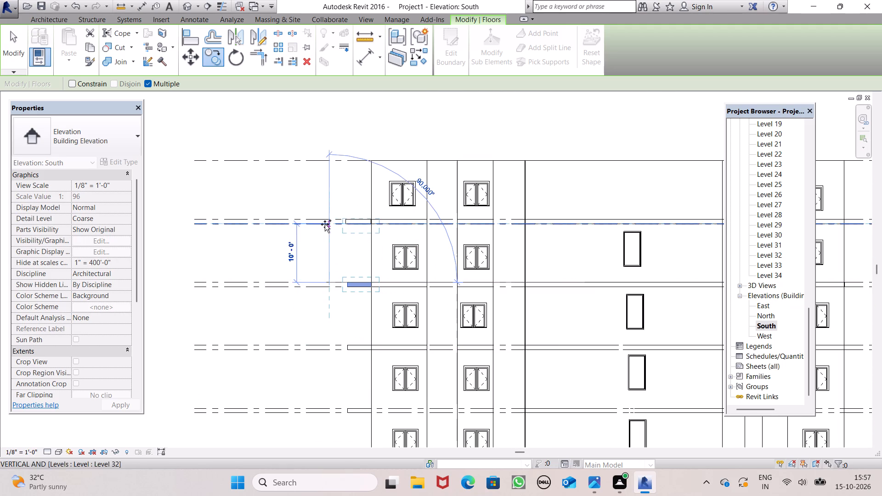
End copying and nudge the topmost projecting slab, at Level 33, left until its inner end meets the outer wall face.
{"action": "key", "text": "Escape"}
{"action": "key", "text": "Escape"}
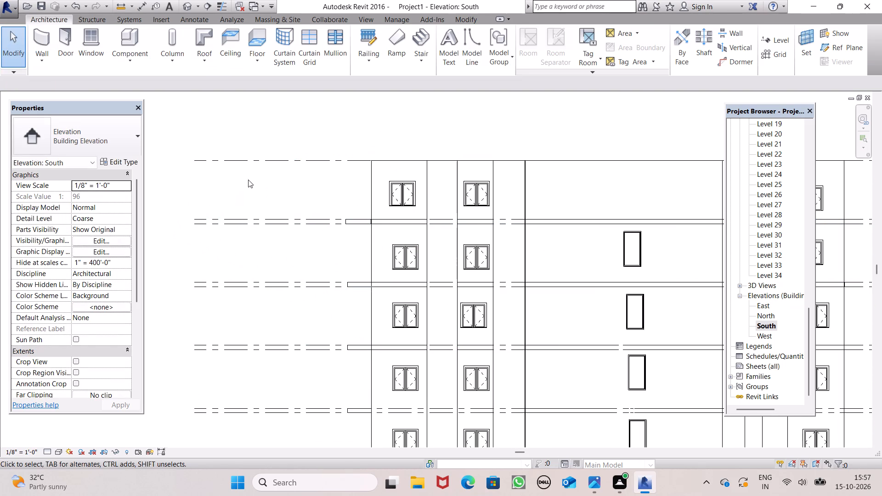
{"action": "scroll", "coordinate": [369, 269], "scroll_direction": "up", "scroll_amount": 7}
{"action": "left_click", "coordinate": [286, 197]}
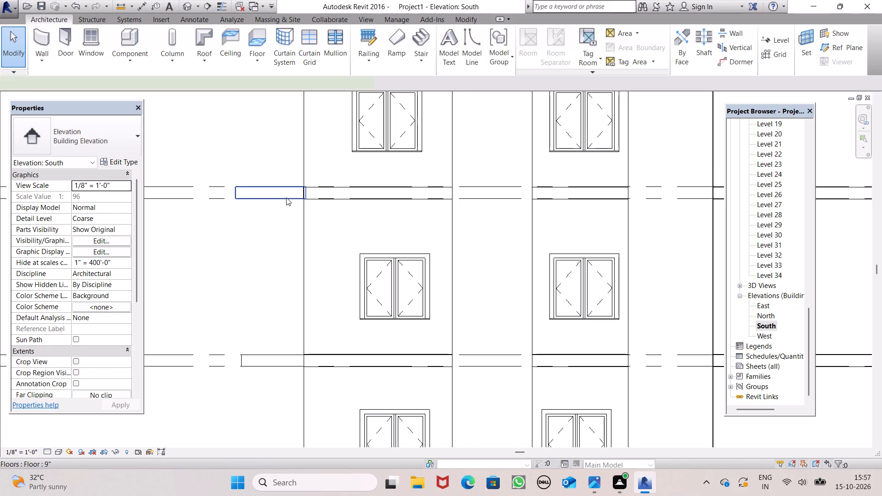
{"action": "key", "text": "Left"}
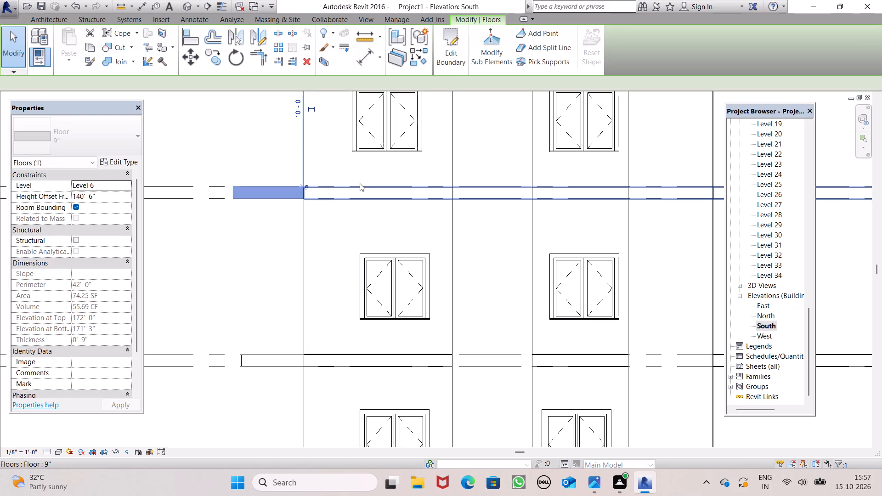
{"action": "key", "text": "Left"}
{"action": "key", "text": "Right"}
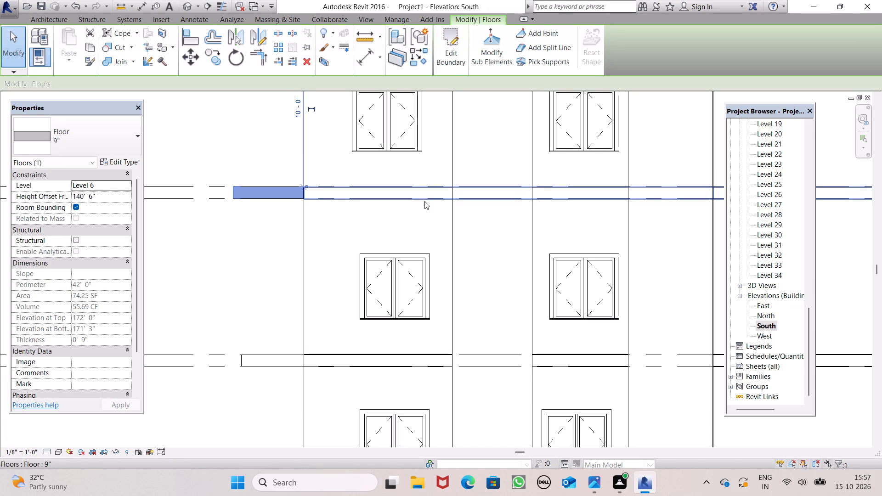
{"action": "scroll", "coordinate": [425, 195], "scroll_direction": "down", "scroll_amount": 5}
{"action": "scroll", "coordinate": [373, 224], "scroll_direction": "down", "scroll_amount": 2}
{"action": "left_click", "coordinate": [395, 120]}
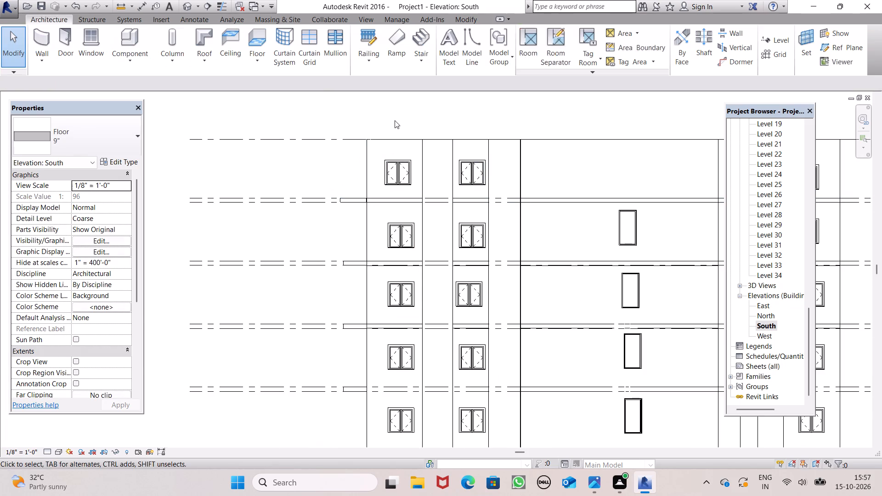
Nudge the Level 31 projecting slab left until its inner end is flush with the outer wall face.
{"action": "scroll", "coordinate": [346, 269], "scroll_direction": "up", "scroll_amount": 3}
{"action": "scroll", "coordinate": [358, 265], "scroll_direction": "down", "scroll_amount": 1}
{"action": "scroll", "coordinate": [358, 265], "scroll_direction": "up", "scroll_amount": 9}
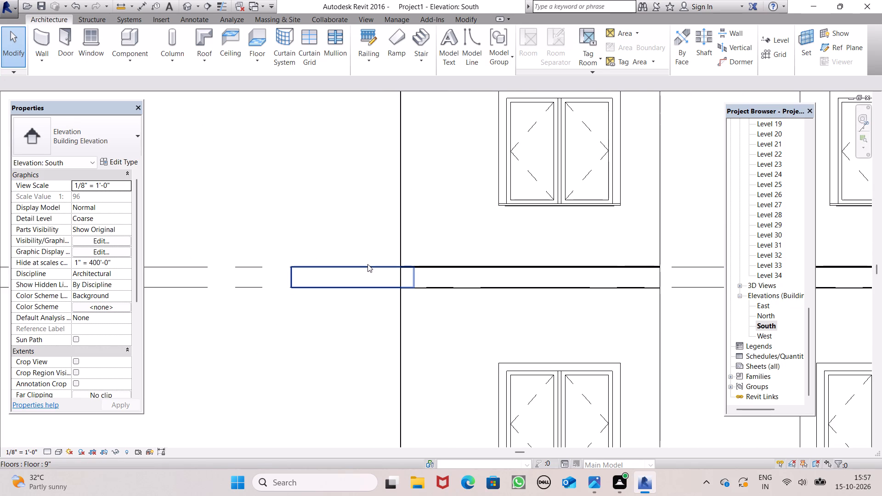
{"action": "left_click", "coordinate": [368, 265]}
{"action": "key", "text": "Left"}
{"action": "key", "text": "Left"}
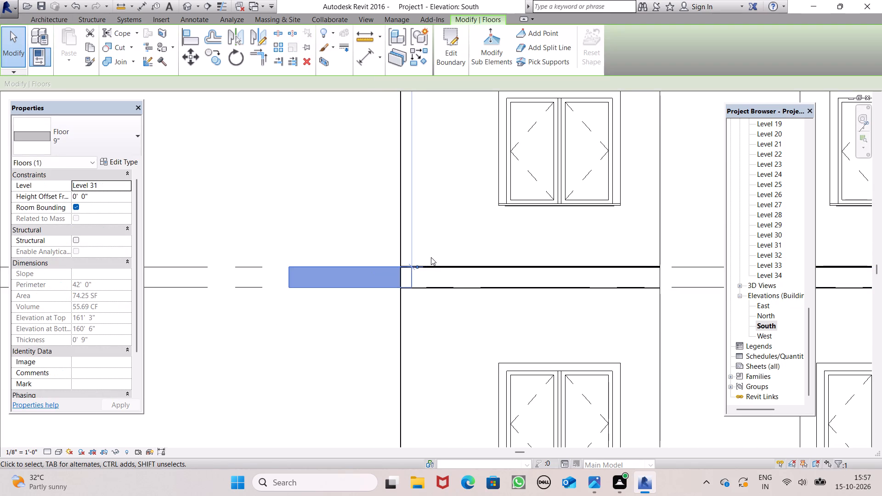
{"action": "key", "text": "Left"}
{"action": "key", "text": "Left"}
{"action": "key", "text": "Left"}
{"action": "key", "text": "Left"}
Nudge the Level 29 projecting slab left so its inner end meets the outer wall face.
{"action": "scroll", "coordinate": [426, 249], "scroll_direction": "down", "scroll_amount": 2}
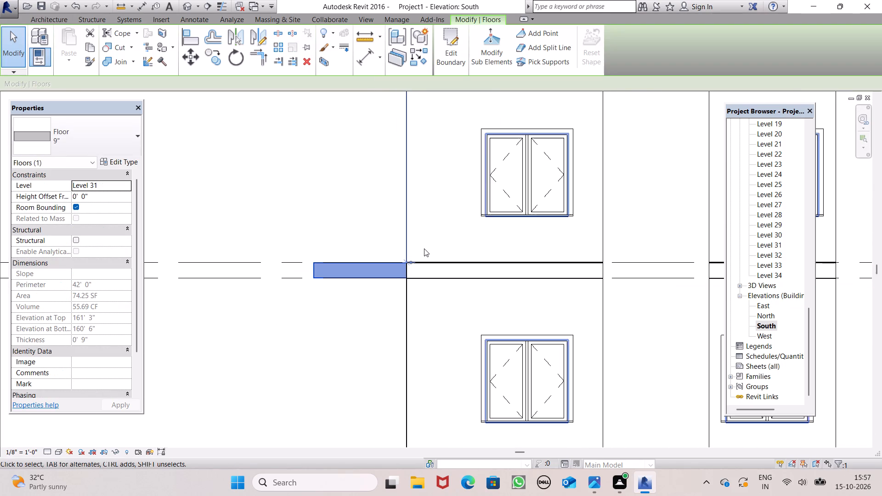
{"action": "scroll", "coordinate": [430, 190], "scroll_direction": "down", "scroll_amount": 8}
{"action": "left_click", "coordinate": [407, 311]}
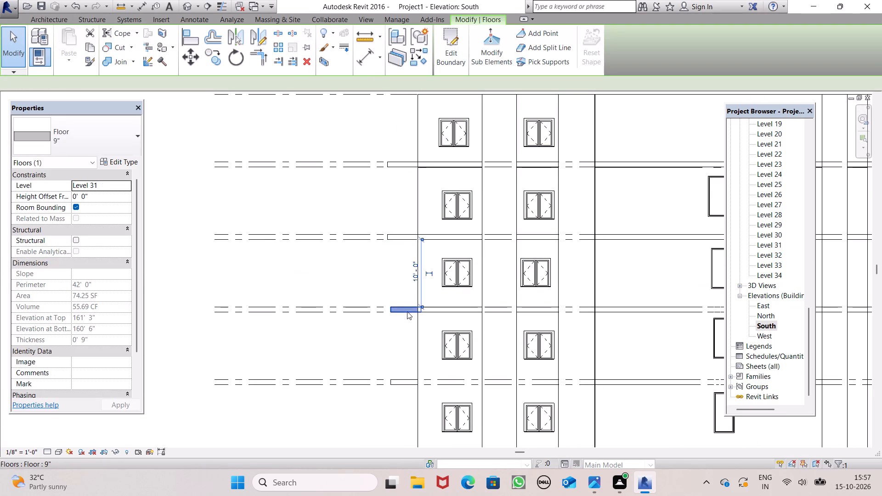
{"action": "key", "text": "Left"}
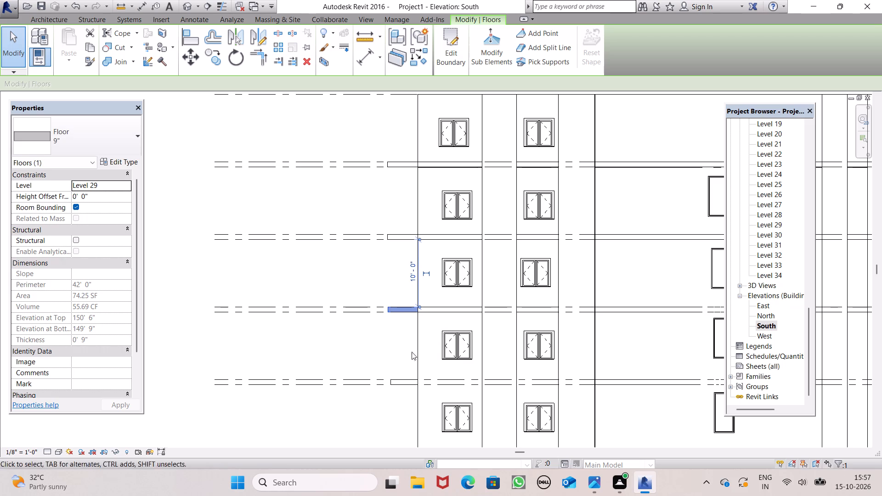
{"action": "left_click", "coordinate": [205, 289]}
Nudge the Level 27 projecting slab left until its inner end is flush with the outer wall face.
{"action": "scroll", "coordinate": [230, 246], "scroll_direction": "down", "scroll_amount": 3}
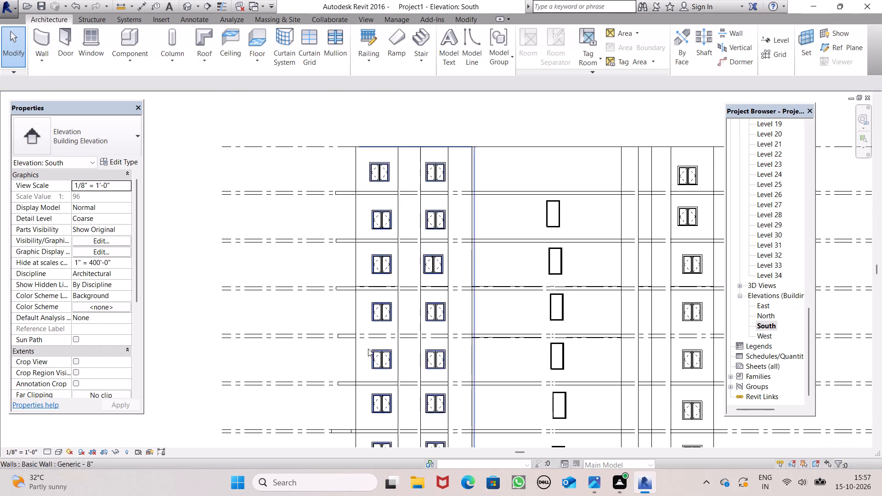
{"action": "left_click", "coordinate": [341, 332]}
{"action": "scroll", "coordinate": [356, 349], "scroll_direction": "up", "scroll_amount": 7}
{"action": "scroll", "coordinate": [341, 340], "scroll_direction": "down", "scroll_amount": 1}
{"action": "scroll", "coordinate": [341, 340], "scroll_direction": "up", "scroll_amount": 2}
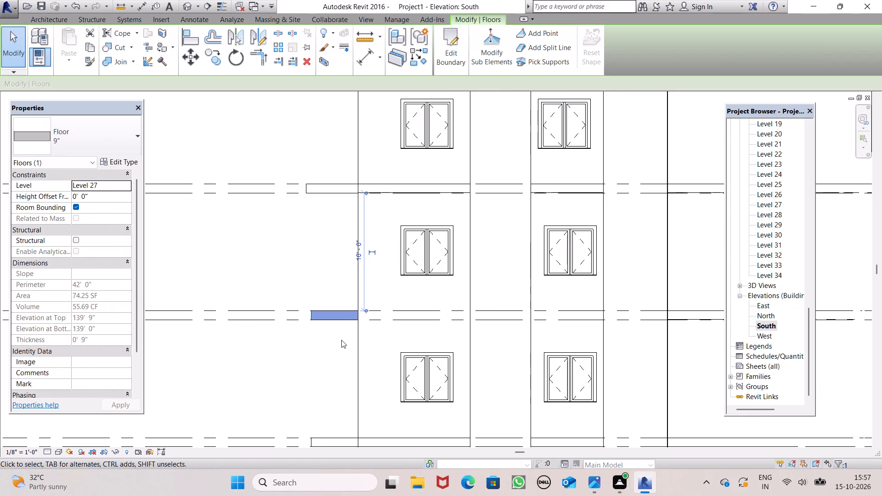
{"action": "key", "text": "Left"}
{"action": "key", "text": "Left"}
{"action": "key", "text": "Left"}
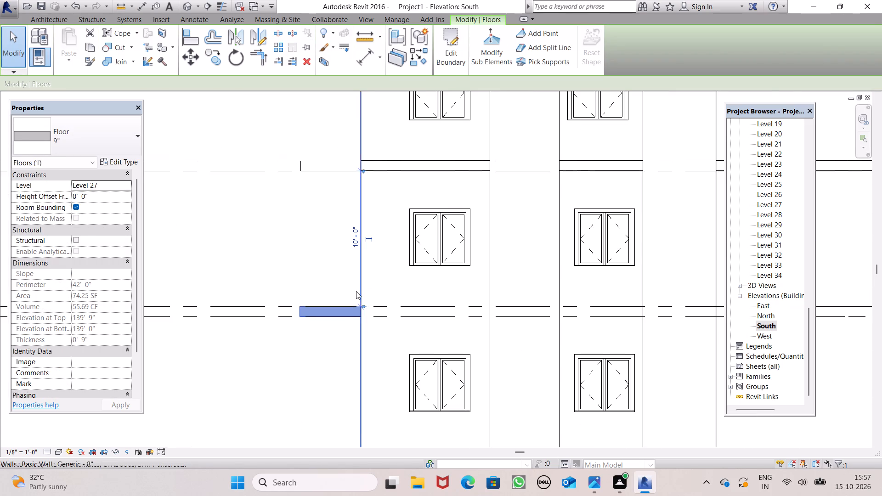
Align the inner end of the Level 25 projecting slab with the outer wall face using small sideways nudges.
{"action": "scroll", "coordinate": [356, 291], "scroll_direction": "down", "scroll_amount": 6}
{"action": "left_click", "coordinate": [347, 381]}
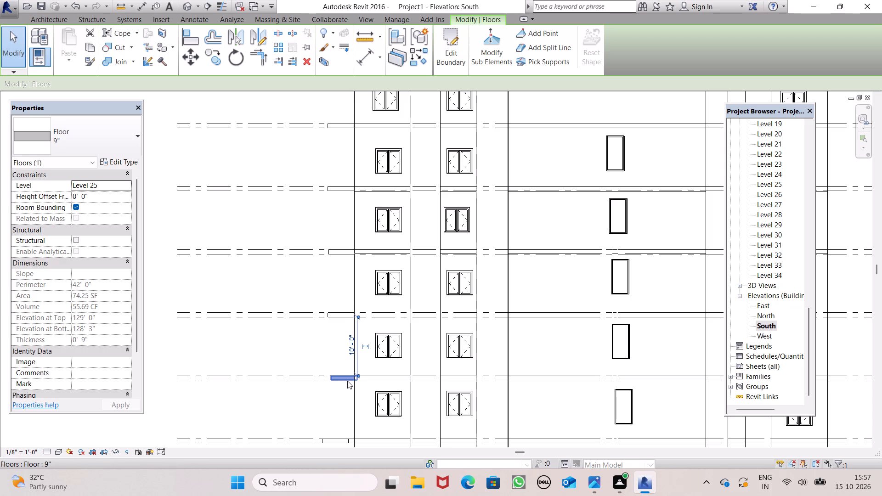
{"action": "key", "text": "Left"}
{"action": "key", "text": "Left"}
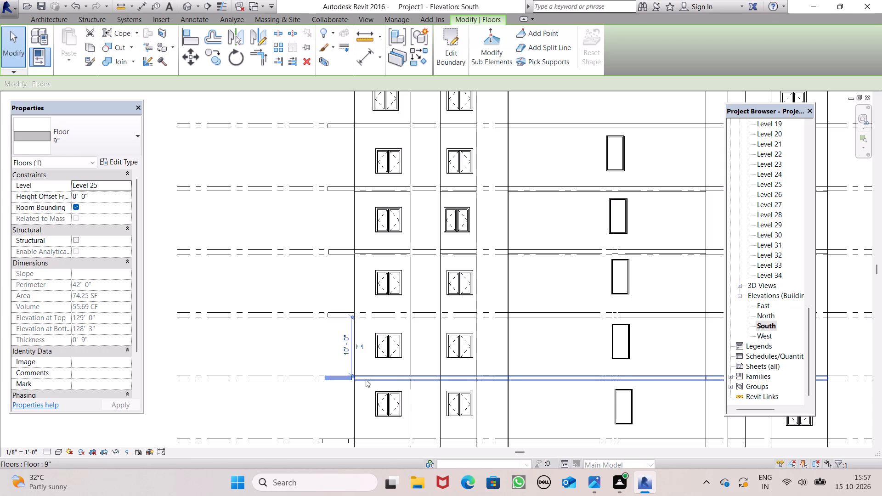
{"action": "key", "text": "Right"}
Nudge the Level 23 projecting slab right, closing the gap between its inner end and the outer wall face.
{"action": "scroll", "coordinate": [373, 355], "scroll_direction": "down", "scroll_amount": 3}
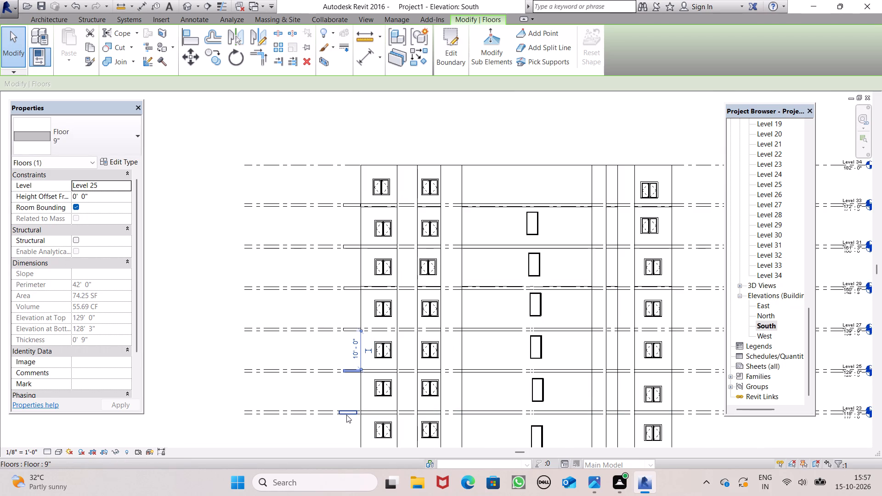
{"action": "left_click", "coordinate": [347, 415]}
{"action": "scroll", "coordinate": [356, 422], "scroll_direction": "up", "scroll_amount": 10}
{"action": "key", "text": "Right"}
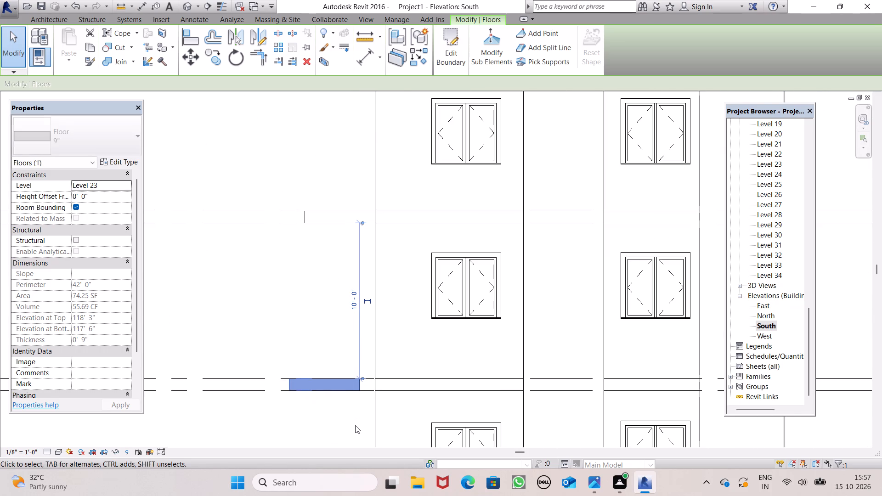
{"action": "key", "text": "Right"}
{"action": "key", "text": "Right"}
{"action": "key", "text": "Right"}
{"action": "key", "text": "Right"}
{"action": "key", "text": "Right"}
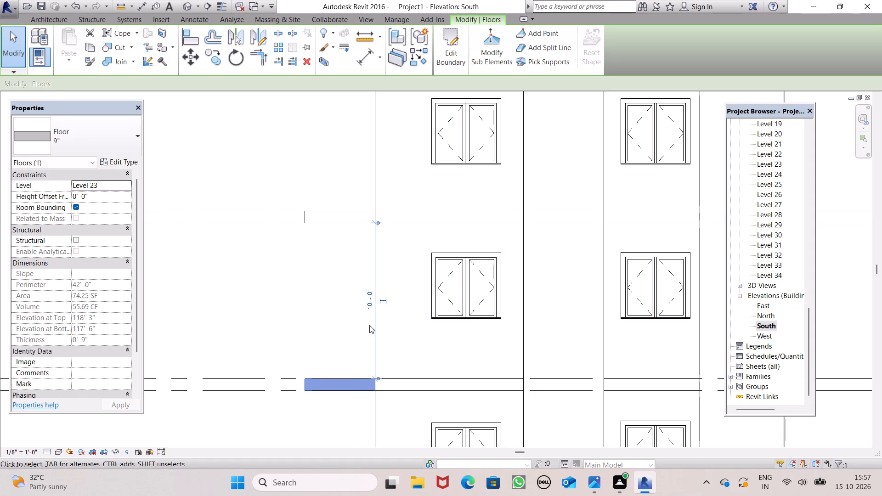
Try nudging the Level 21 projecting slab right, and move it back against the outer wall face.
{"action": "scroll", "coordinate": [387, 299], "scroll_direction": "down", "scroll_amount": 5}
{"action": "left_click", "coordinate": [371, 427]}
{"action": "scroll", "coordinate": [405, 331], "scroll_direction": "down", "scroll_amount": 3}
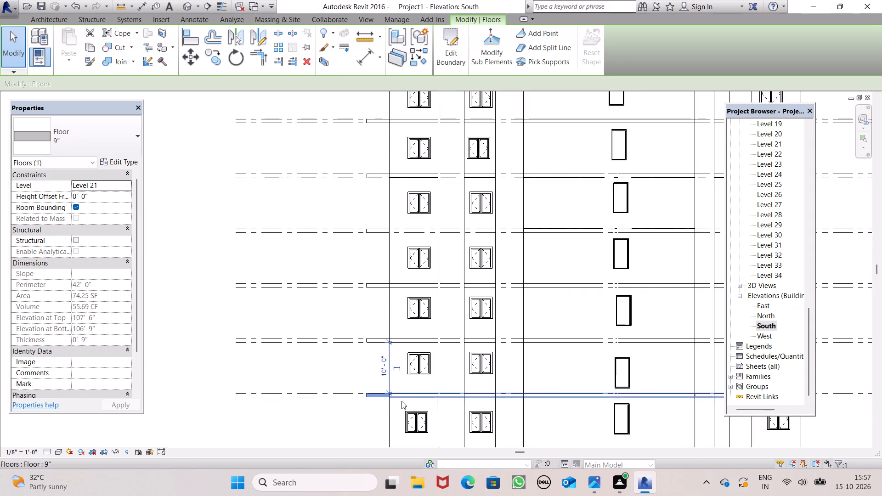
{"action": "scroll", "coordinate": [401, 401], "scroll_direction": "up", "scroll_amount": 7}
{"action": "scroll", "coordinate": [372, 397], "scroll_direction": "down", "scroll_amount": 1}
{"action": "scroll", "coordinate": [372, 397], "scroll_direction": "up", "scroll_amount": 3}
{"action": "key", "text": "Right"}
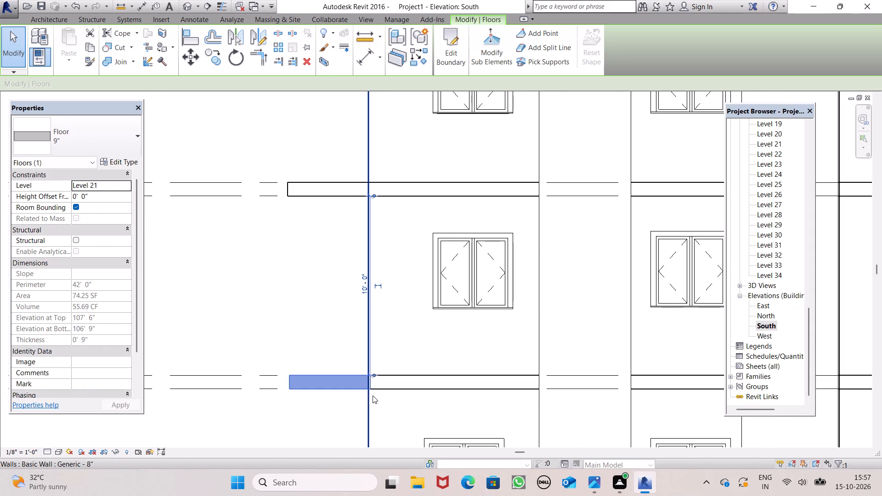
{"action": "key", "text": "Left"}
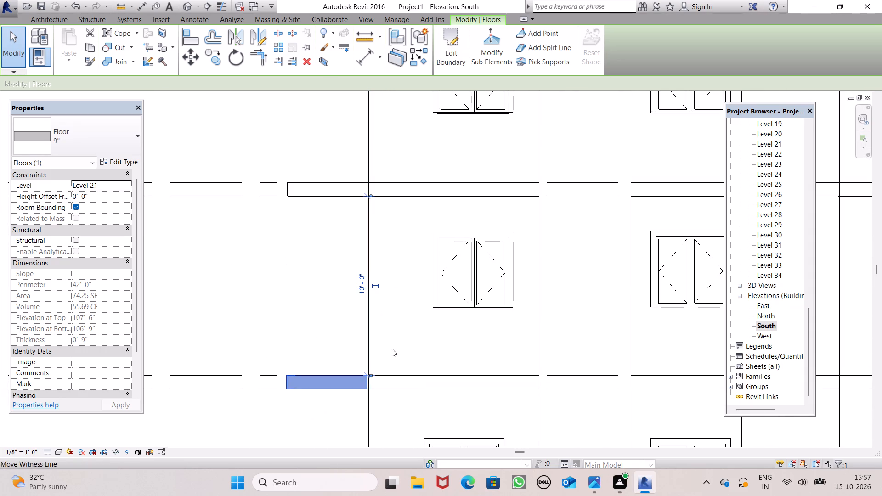
Nudge the Level 19 projecting slab right until its inner end touches the outer wall face.
{"action": "scroll", "coordinate": [393, 347], "scroll_direction": "down", "scroll_amount": 3}
{"action": "scroll", "coordinate": [433, 288], "scroll_direction": "down", "scroll_amount": 3}
{"action": "scroll", "coordinate": [416, 385], "scroll_direction": "down", "scroll_amount": 3}
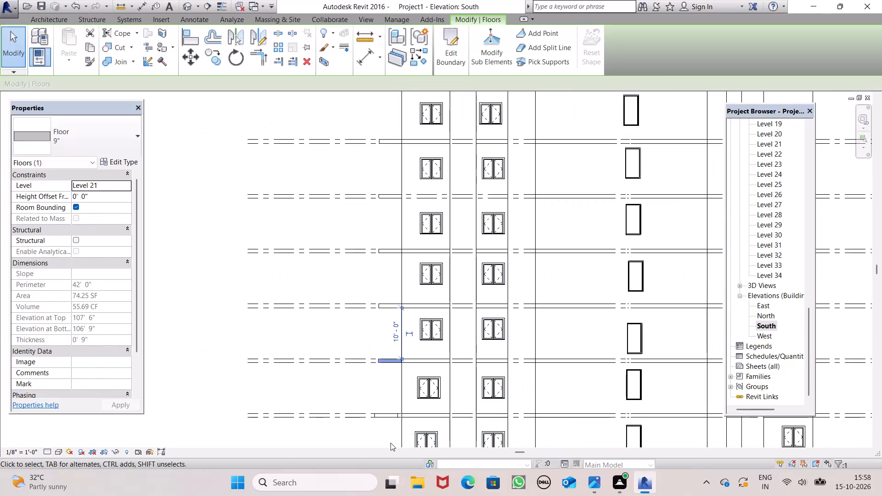
{"action": "scroll", "coordinate": [390, 436], "scroll_direction": "up", "scroll_amount": 7}
{"action": "left_click", "coordinate": [394, 378]}
{"action": "key", "text": "Right"}
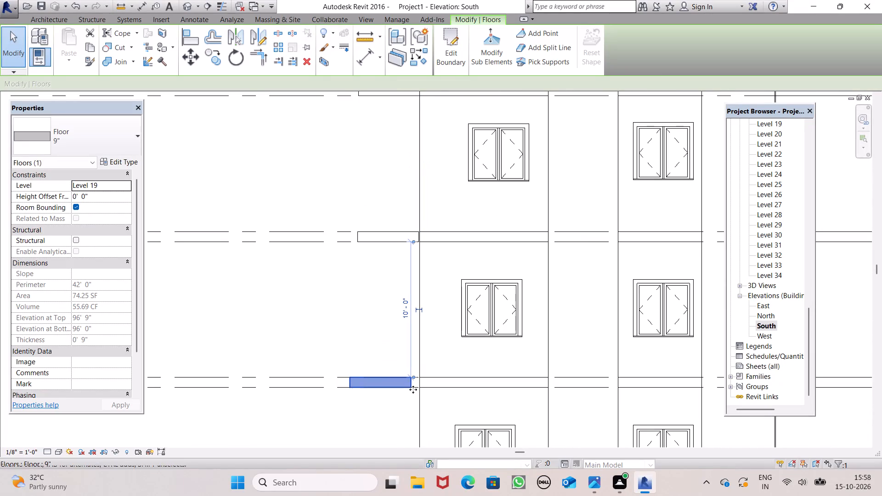
{"action": "key", "text": "Right"}
{"action": "key", "text": "Right"}
{"action": "key", "text": "Right"}
{"action": "key", "text": "Right"}
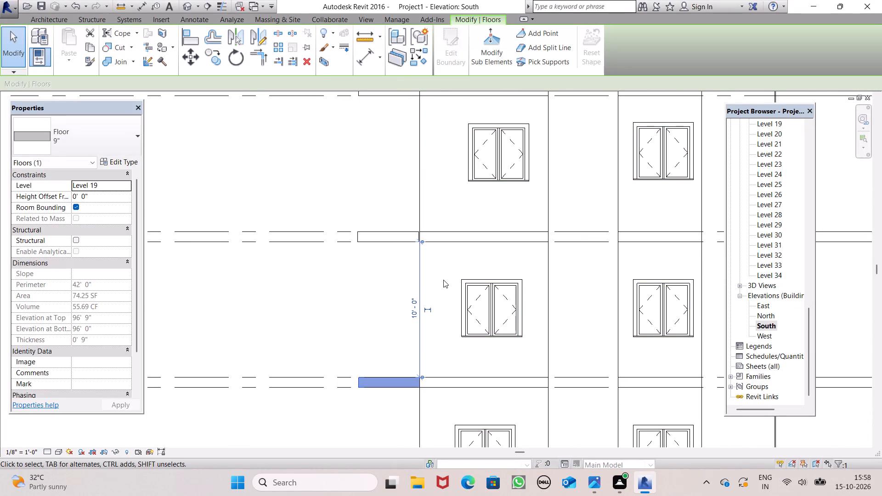
Nudge the Level 17 projecting slab right until its inner end touches the outer wall face.
{"action": "scroll", "coordinate": [446, 278], "scroll_direction": "down", "scroll_amount": 4}
{"action": "scroll", "coordinate": [466, 235], "scroll_direction": "down", "scroll_amount": 3}
{"action": "scroll", "coordinate": [462, 343], "scroll_direction": "up", "scroll_amount": 3}
{"action": "scroll", "coordinate": [457, 384], "scroll_direction": "down", "scroll_amount": 1}
{"action": "scroll", "coordinate": [456, 390], "scroll_direction": "up", "scroll_amount": 6}
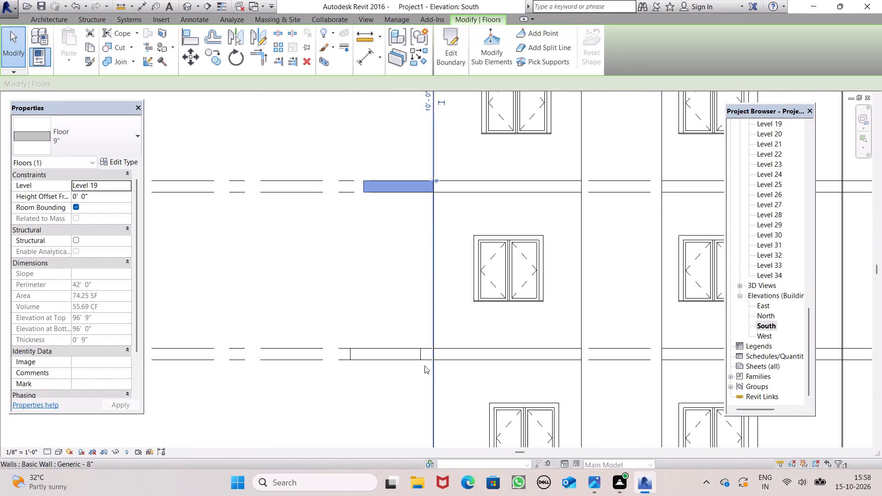
{"action": "left_click", "coordinate": [409, 357]}
{"action": "key", "text": "Right"}
{"action": "key", "text": "Right"}
{"action": "key", "text": "Right"}
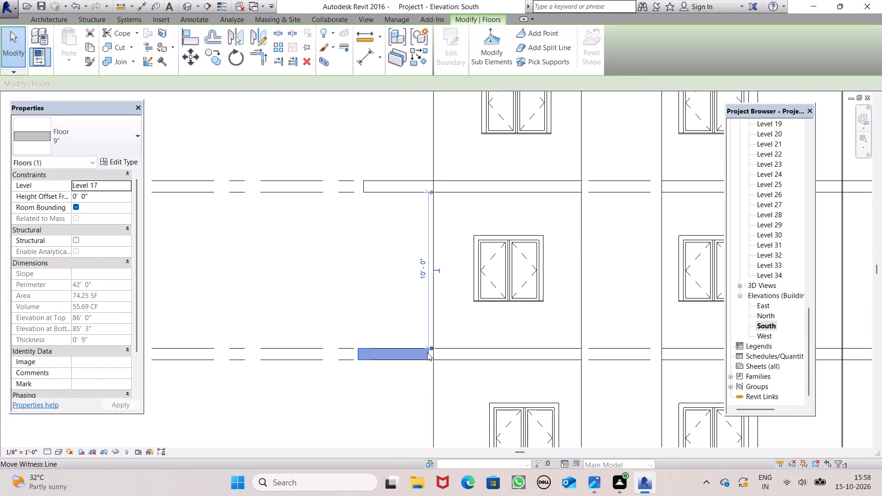
{"action": "key", "text": "Right"}
{"action": "key", "text": "Right"}
Nudge the Level 15 projecting slab right until its inner end touches the outer wall face.
{"action": "scroll", "coordinate": [469, 262], "scroll_direction": "down", "scroll_amount": 6}
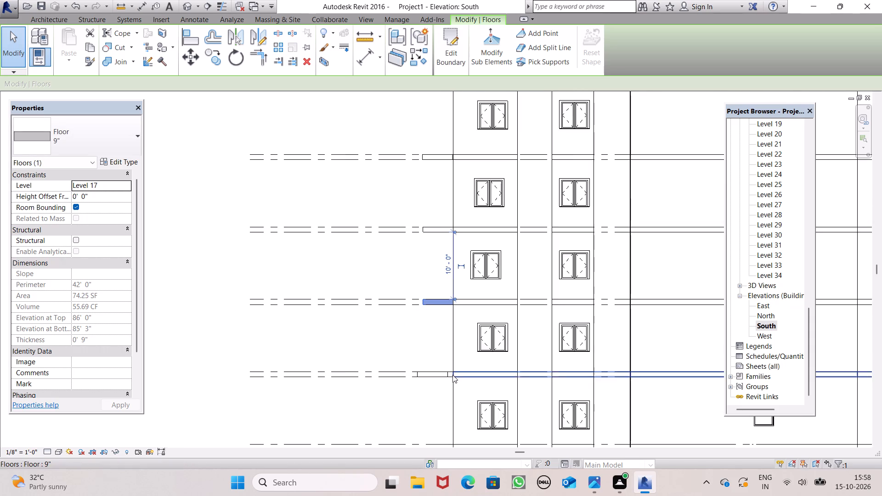
{"action": "scroll", "coordinate": [452, 375], "scroll_direction": "up", "scroll_amount": 7}
{"action": "left_click", "coordinate": [434, 378]}
{"action": "key", "text": "Right"}
{"action": "key", "text": "Right"}
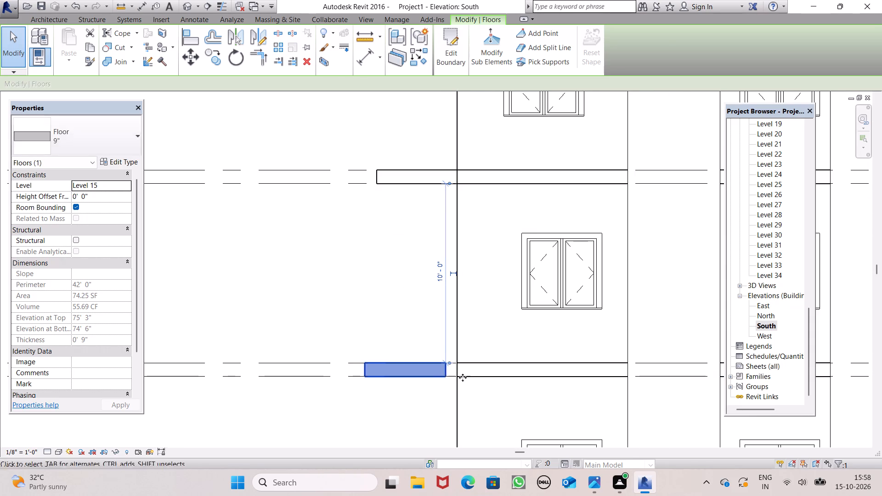
{"action": "key", "text": "Right"}
{"action": "key", "text": "Right"}
{"action": "key", "text": "Right"}
Raise the low-lying Level 12 projecting slab to a 0' 9" height offset and shift it right against the outer wall face.
{"action": "scroll", "coordinate": [473, 229], "scroll_direction": "down", "scroll_amount": 2}
{"action": "scroll", "coordinate": [508, 285], "scroll_direction": "down", "scroll_amount": 4}
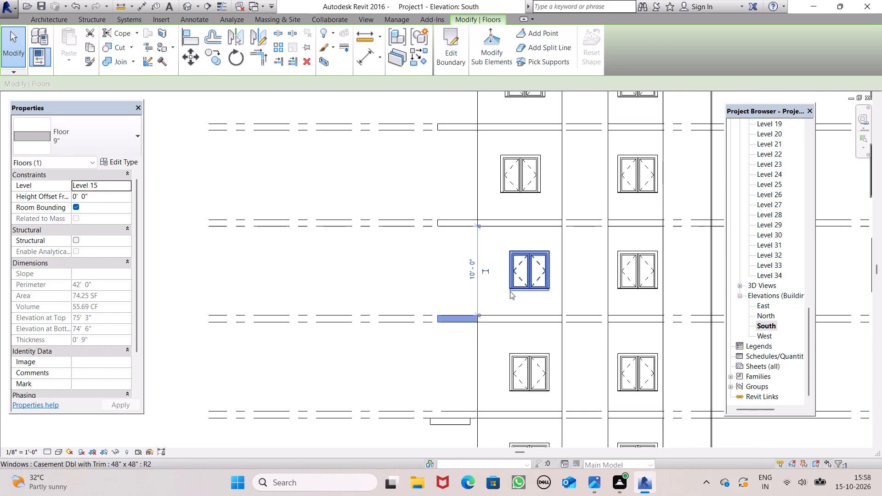
{"action": "scroll", "coordinate": [467, 425], "scroll_direction": "up", "scroll_amount": 6}
{"action": "left_click", "coordinate": [464, 389]}
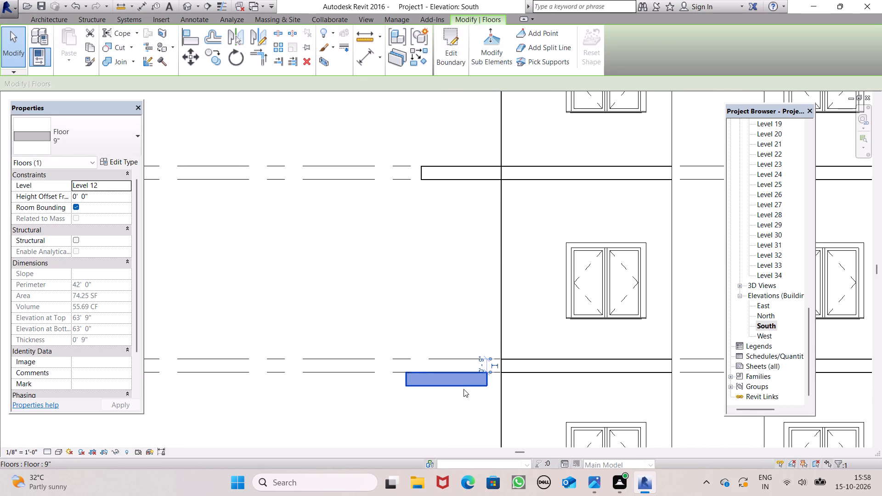
{"action": "key", "text": "Up"}
{"action": "key", "text": "Up"}
{"action": "key", "text": "Up"}
{"action": "key", "text": "Up"}
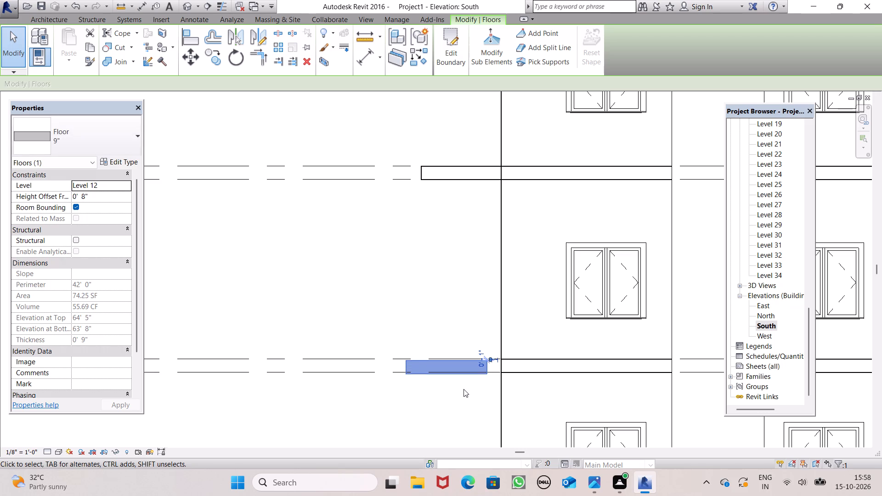
{"action": "key", "text": "Up"}
{"action": "key", "text": "Right"}
{"action": "key", "text": "Right"}
{"action": "key", "text": "Right"}
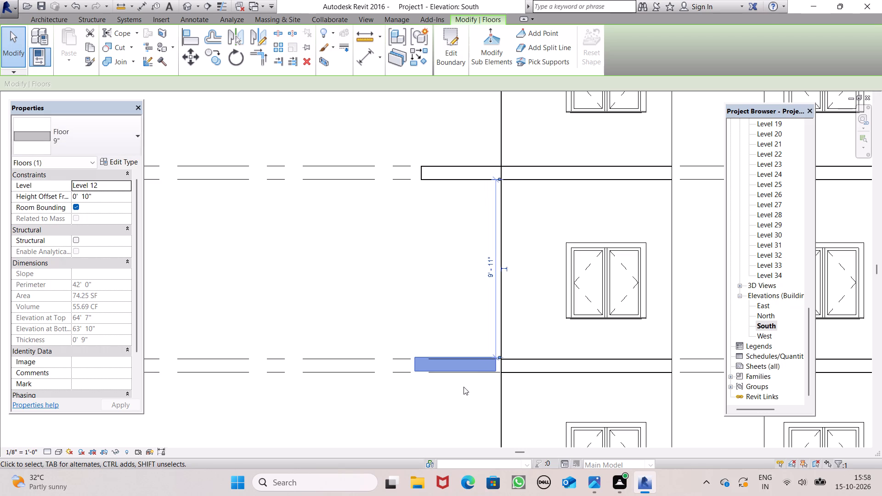
{"action": "key", "text": "Right"}
{"action": "key", "text": "Right"}
{"action": "key", "text": "Down"}
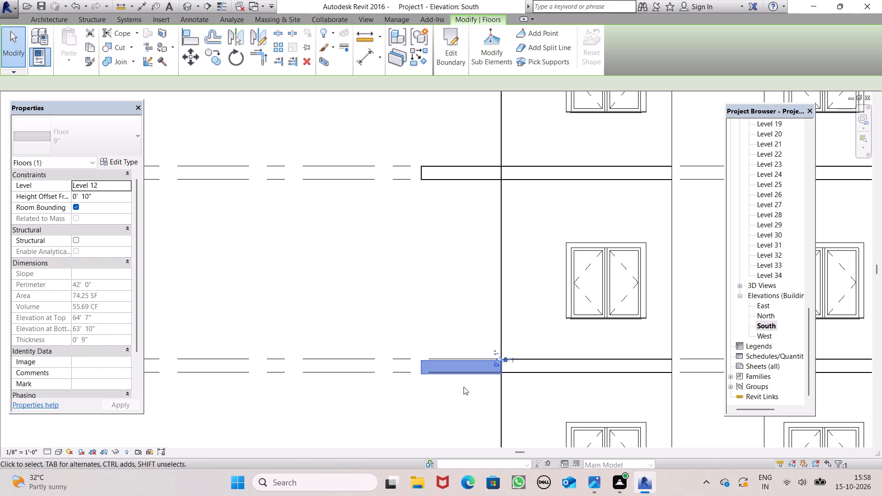
{"action": "scroll", "coordinate": [477, 384], "scroll_direction": "up", "scroll_amount": 5}
{"action": "key", "text": "Up"}
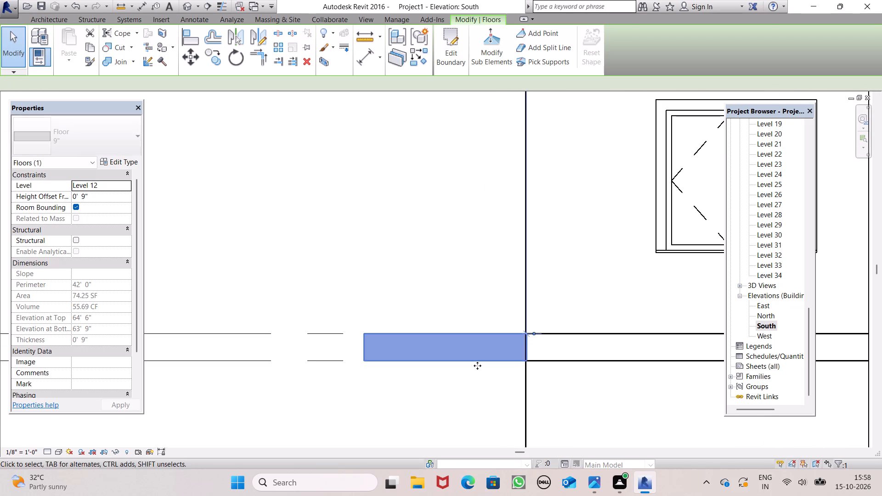
{"action": "left_click_drag", "start_coordinate": [464, 404], "coordinate": [461, 400]}
{"action": "scroll", "coordinate": [431, 258], "scroll_direction": "down", "scroll_amount": 8}
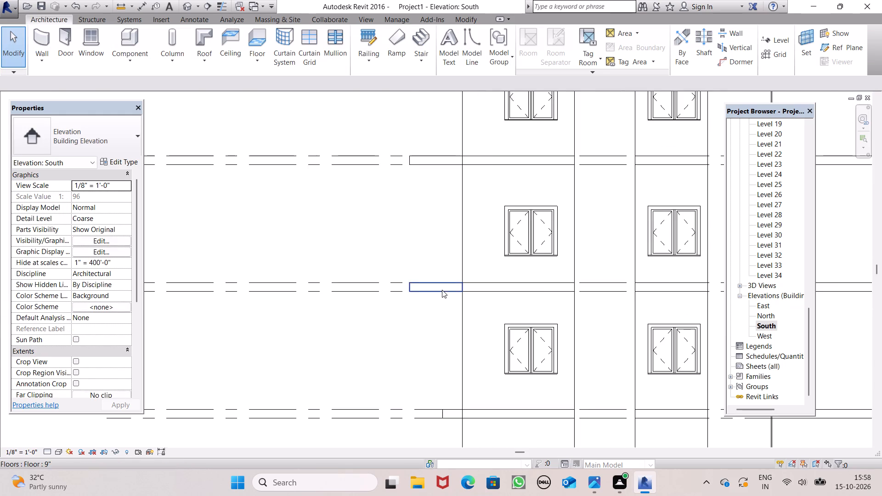
Nudge the Level 10 projecting slab left until its outer end lines up with the projecting slab above.
{"action": "scroll", "coordinate": [442, 290], "scroll_direction": "down", "scroll_amount": 3}
{"action": "scroll", "coordinate": [451, 388], "scroll_direction": "up", "scroll_amount": 4}
{"action": "left_click", "coordinate": [448, 363]}
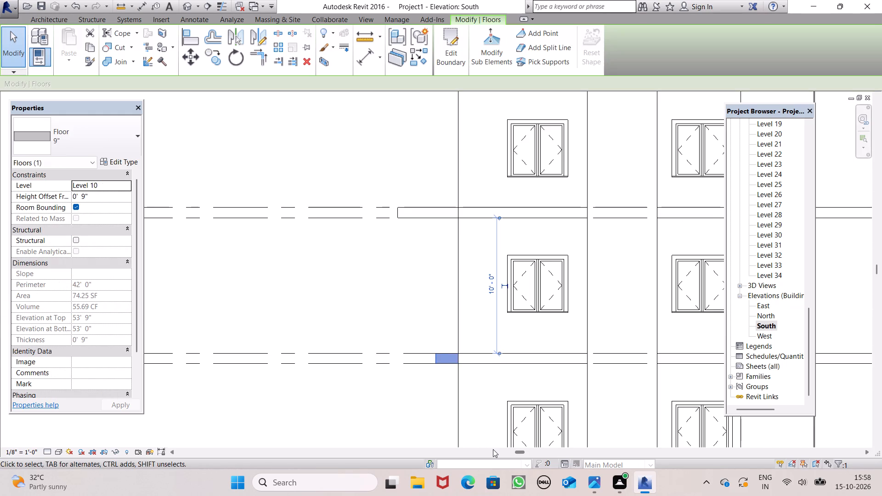
{"action": "key", "text": "Left"}
{"action": "key", "text": "Left"}
{"action": "key", "text": "Left"}
{"action": "key", "text": "Left"}
{"action": "key", "text": "Left"}
{"action": "key", "text": "Left"}
{"action": "key", "text": "Left"}
{"action": "key", "text": "Left"}
{"action": "key", "text": "Left"}
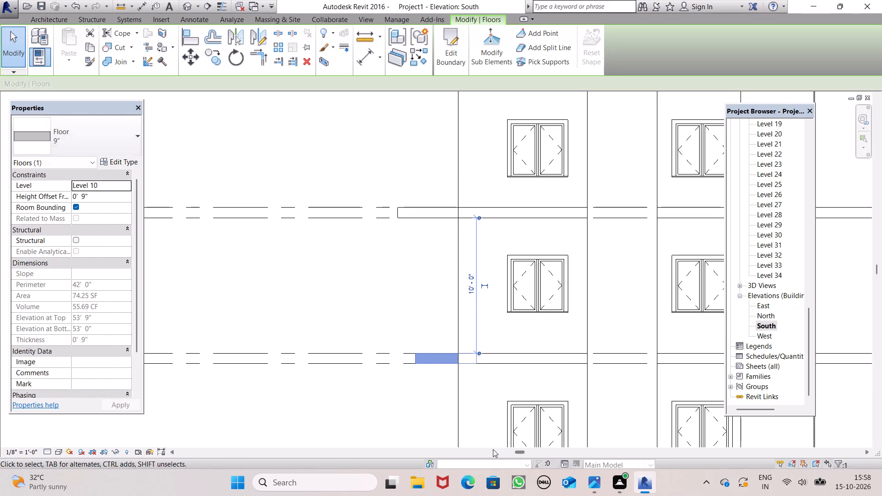
{"action": "key", "text": "Left"}
{"action": "key", "text": "Left"}
{"action": "key", "text": "Left"}
{"action": "key", "text": "Left"}
{"action": "key", "text": "Left"}
{"action": "key", "text": "Left"}
{"action": "key", "text": "Left"}
{"action": "key", "text": "Left"}
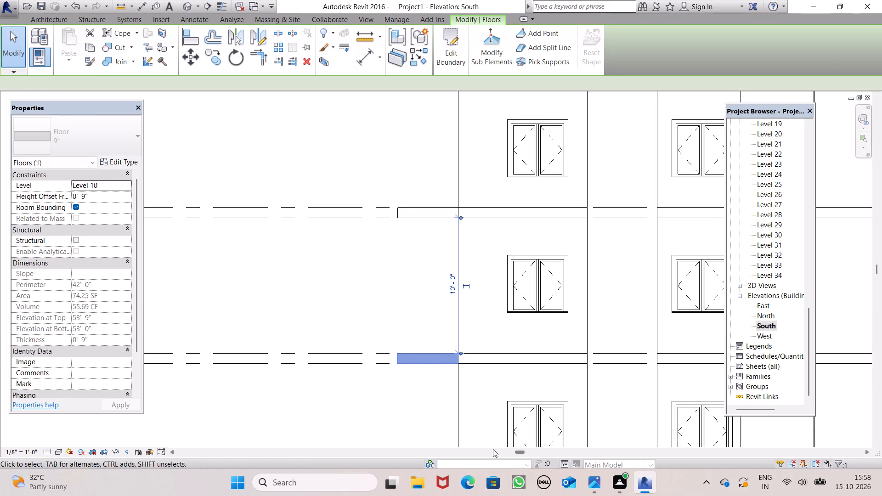
Delete the stray projecting slab floating between the storey lines just above Level 9.
{"action": "scroll", "coordinate": [493, 362], "scroll_direction": "down", "scroll_amount": 3}
{"action": "scroll", "coordinate": [509, 275], "scroll_direction": "down", "scroll_amount": 5}
{"action": "scroll", "coordinate": [484, 361], "scroll_direction": "up", "scroll_amount": 4}
{"action": "left_click", "coordinate": [485, 345]}
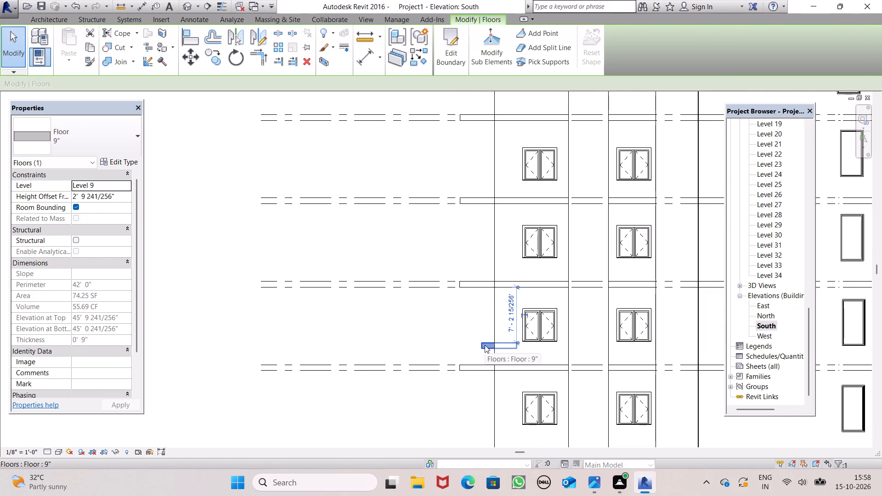
{"action": "key", "text": "Delete"}
Check the alignment of the lower projecting slabs from Level 9 down to Level 5 in the South elevation.
{"action": "left_click", "coordinate": [477, 367]}
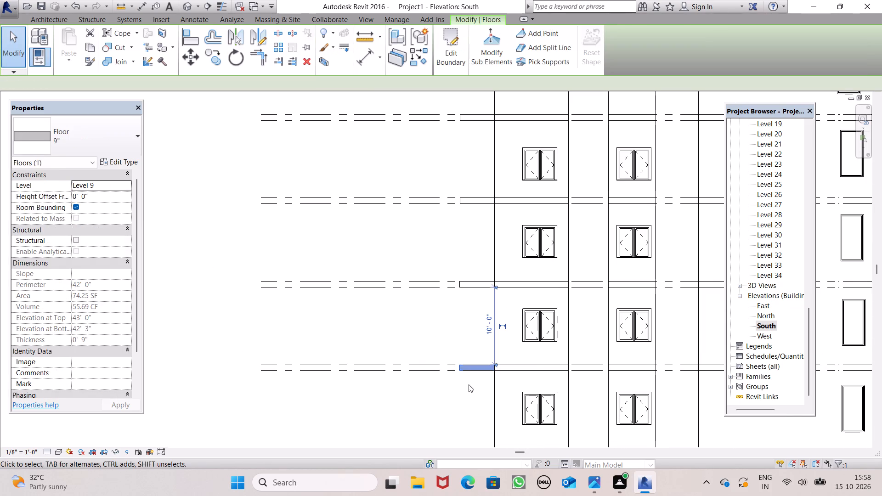
{"action": "left_click", "coordinate": [469, 401]}
{"action": "scroll", "coordinate": [441, 286], "scroll_direction": "down", "scroll_amount": 6}
{"action": "scroll", "coordinate": [452, 369], "scroll_direction": "up", "scroll_amount": 4}
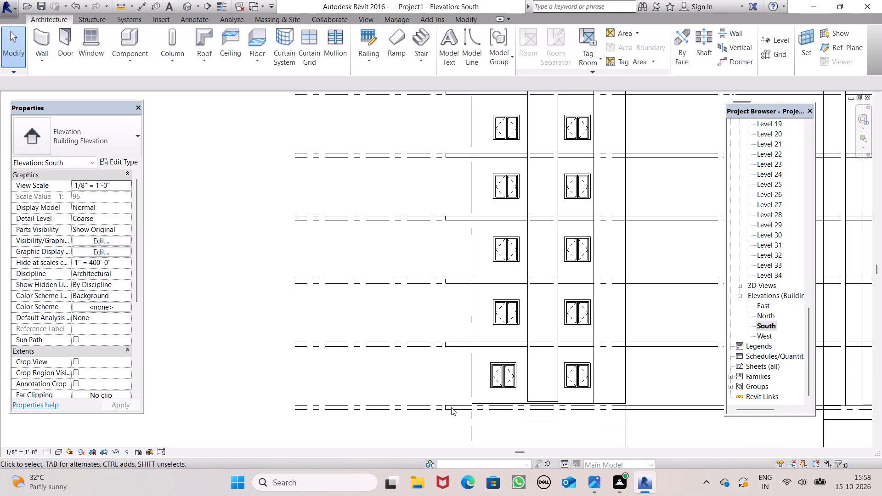
{"action": "left_click", "coordinate": [453, 407]}
{"action": "scroll", "coordinate": [466, 392], "scroll_direction": "up", "scroll_amount": 6}
{"action": "scroll", "coordinate": [456, 462], "scroll_direction": "up", "scroll_amount": 2}
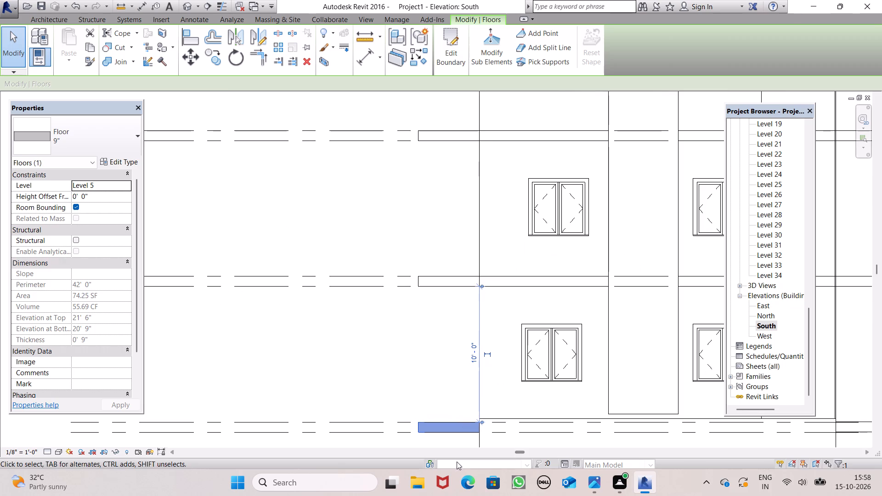
{"action": "scroll", "coordinate": [457, 462], "scroll_direction": "up", "scroll_amount": 5}
{"action": "scroll", "coordinate": [454, 450], "scroll_direction": "down", "scroll_amount": 1}
{"action": "scroll", "coordinate": [454, 450], "scroll_direction": "up", "scroll_amount": 8}
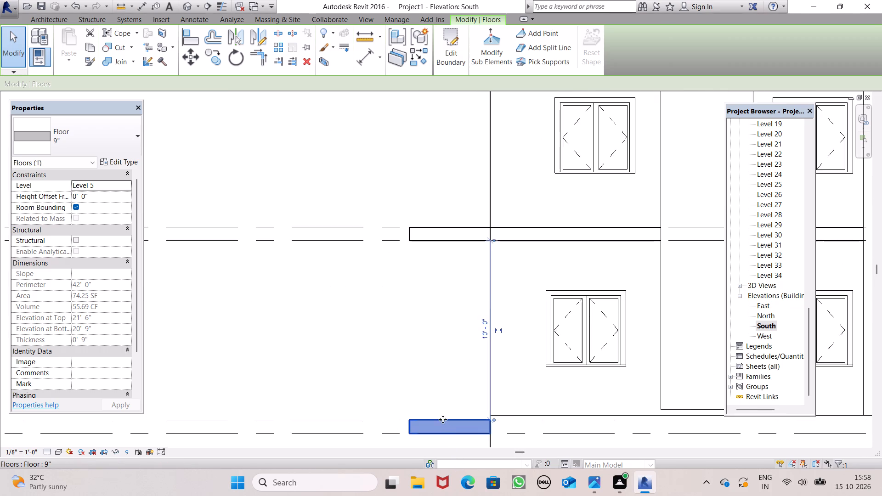
{"action": "scroll", "coordinate": [432, 361], "scroll_direction": "down", "scroll_amount": 4}
{"action": "scroll", "coordinate": [432, 361], "scroll_direction": "up", "scroll_amount": 1}
{"action": "scroll", "coordinate": [432, 361], "scroll_direction": "down", "scroll_amount": 12}
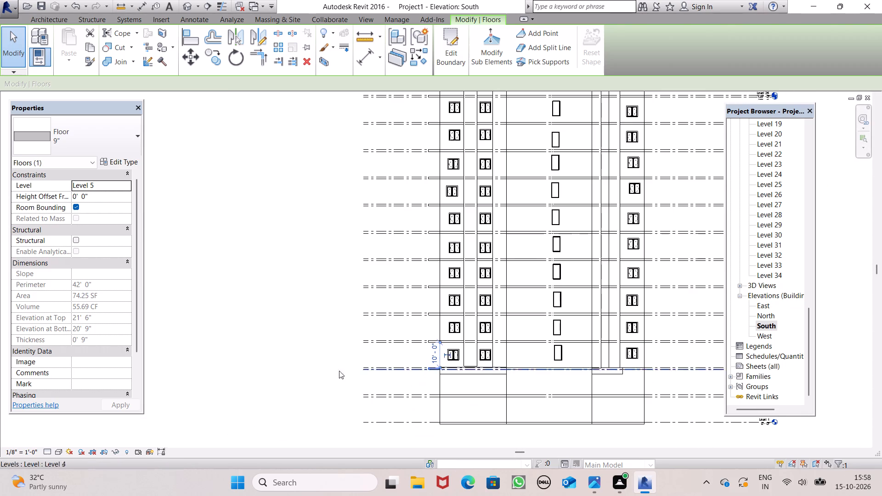
{"action": "left_click", "coordinate": [298, 366]}
{"action": "scroll", "coordinate": [428, 393], "scroll_direction": "up", "scroll_amount": 3}
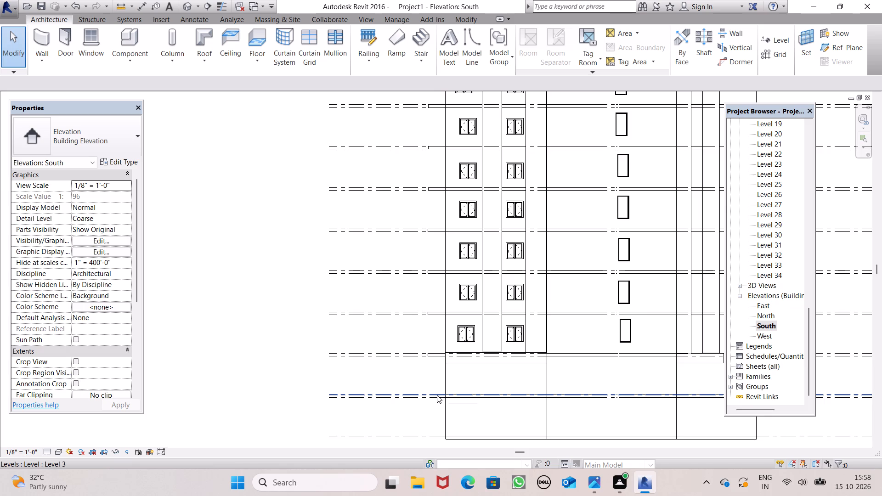
{"action": "scroll", "coordinate": [437, 395], "scroll_direction": "up", "scroll_amount": 4}
{"action": "scroll", "coordinate": [437, 381], "scroll_direction": "down", "scroll_amount": 3}
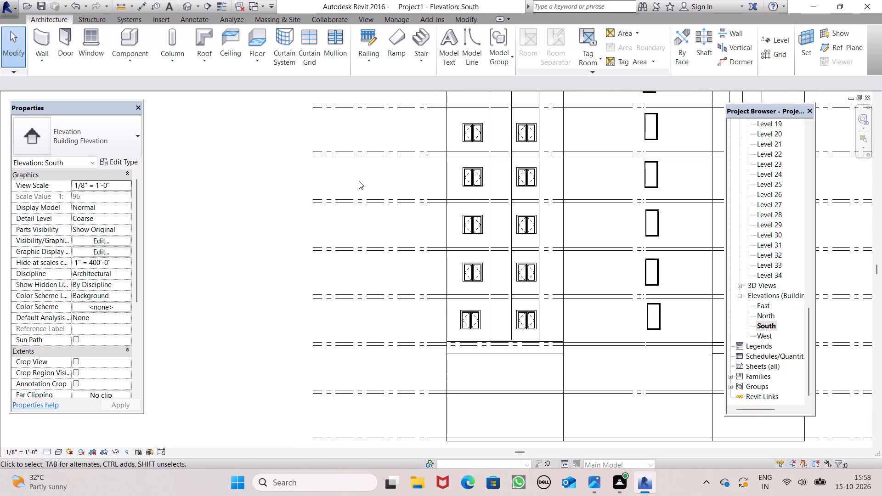
Inspect the full column of projecting slabs in the 3D view and again in the South elevation.
{"action": "left_click", "coordinate": [191, 7]}
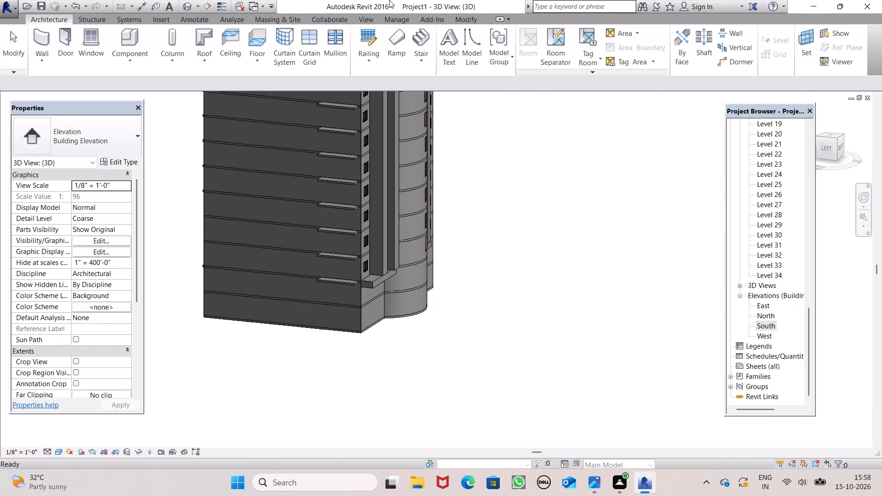
{"action": "scroll", "coordinate": [422, 207], "scroll_direction": "down", "scroll_amount": 7}
{"action": "middle_click_drag", "start_coordinate": [414, 252], "coordinate": [413, 252]}
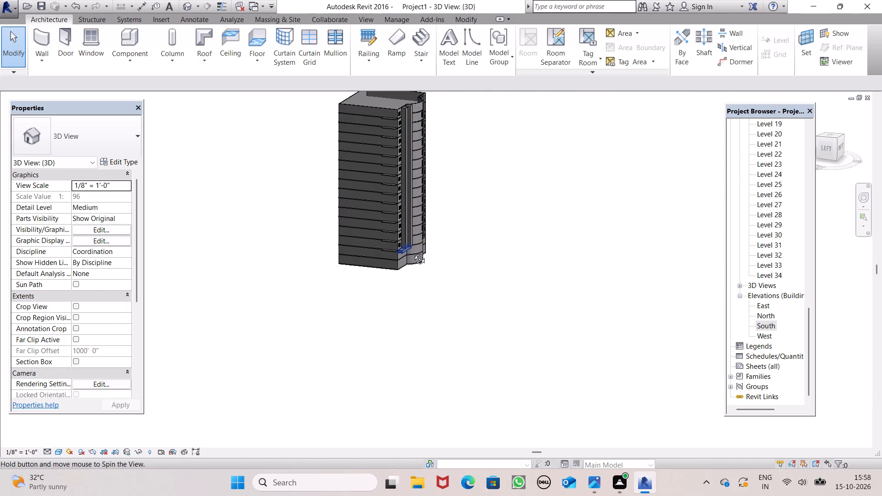
{"action": "middle_click_drag", "start_coordinate": [413, 252], "coordinate": [327, 291]}
{"action": "scroll", "coordinate": [414, 203], "scroll_direction": "down", "scroll_amount": 3}
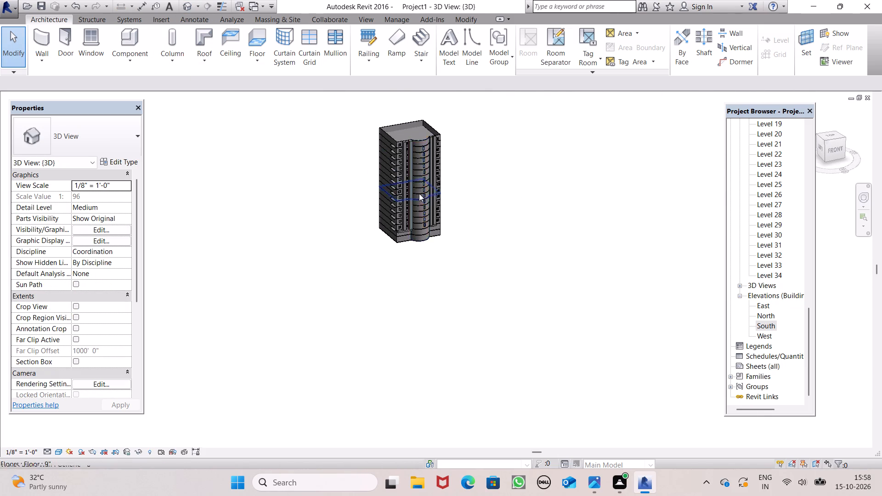
{"action": "scroll", "coordinate": [398, 174], "scroll_direction": "up", "scroll_amount": 5}
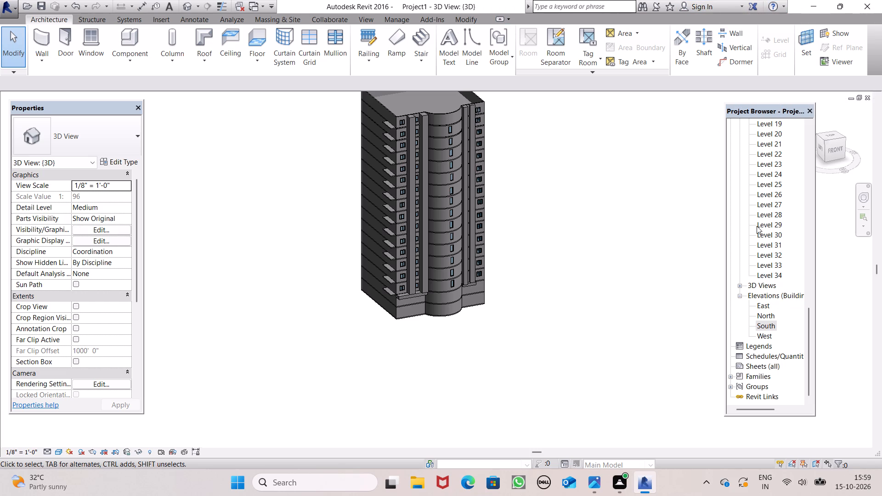
{"action": "double_click", "coordinate": [758, 326]}
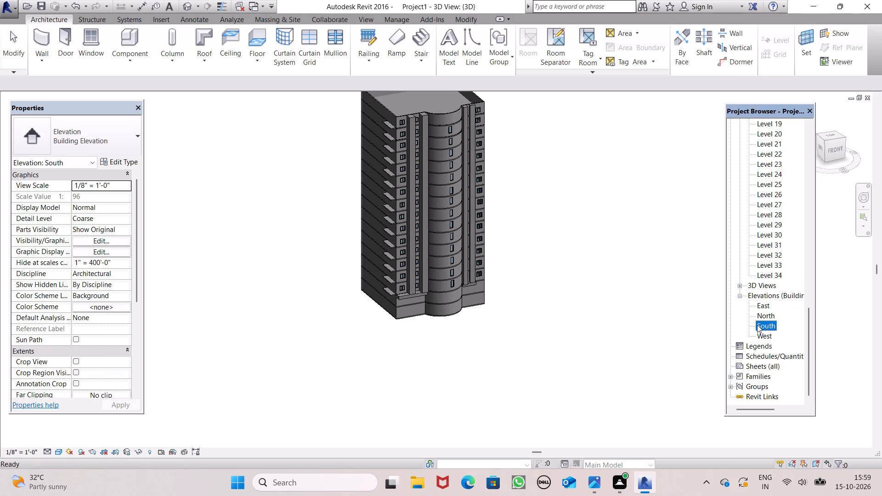
{"action": "scroll", "coordinate": [570, 277], "scroll_direction": "down", "scroll_amount": 3}
{"action": "scroll", "coordinate": [525, 309], "scroll_direction": "down", "scroll_amount": 3}
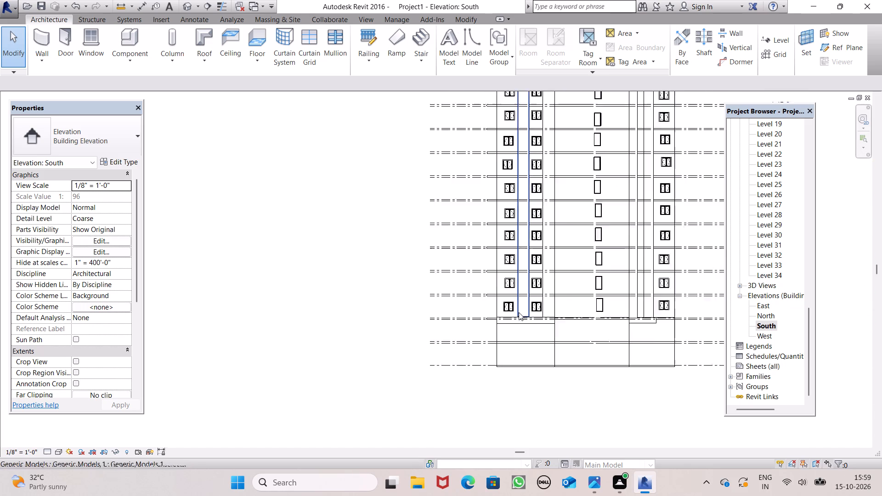
{"action": "scroll", "coordinate": [475, 210], "scroll_direction": "down", "scroll_amount": 1}
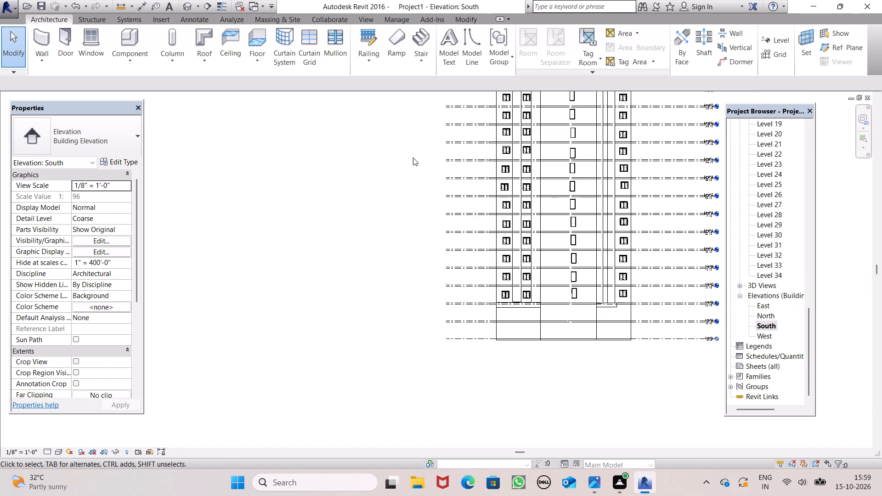
{"action": "scroll", "coordinate": [430, 148], "scroll_direction": "up", "scroll_amount": 1}
{"action": "scroll", "coordinate": [424, 140], "scroll_direction": "down", "scroll_amount": 1}
{"action": "scroll", "coordinate": [427, 135], "scroll_direction": "up", "scroll_amount": 1}
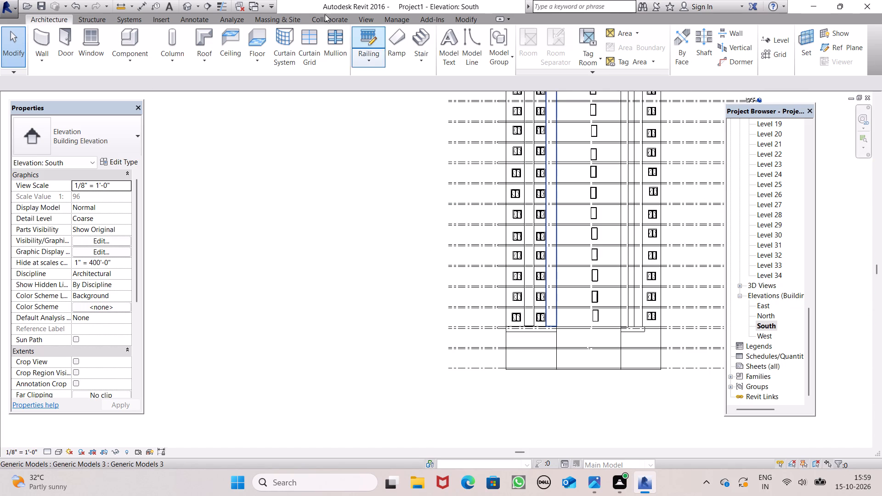
Start an architectural wall in the 3D view using the Curtain Wall 1 type.
{"action": "left_click", "coordinate": [182, 7]}
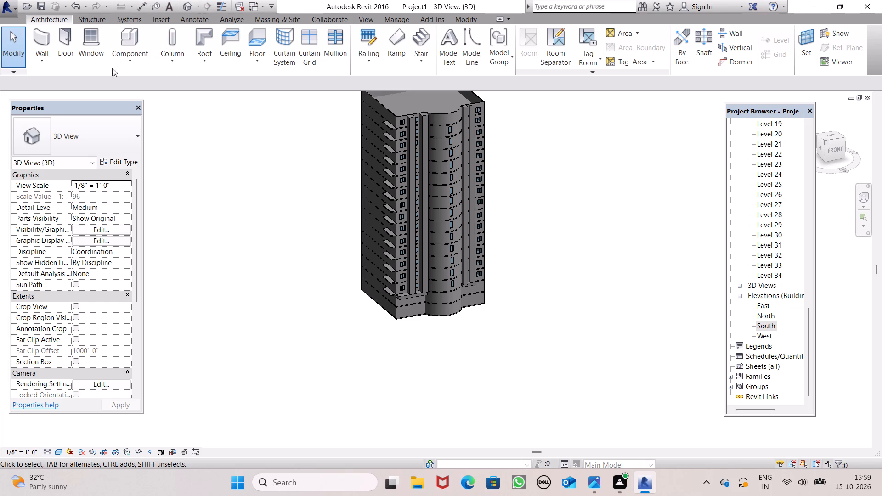
{"action": "left_click", "coordinate": [45, 64]}
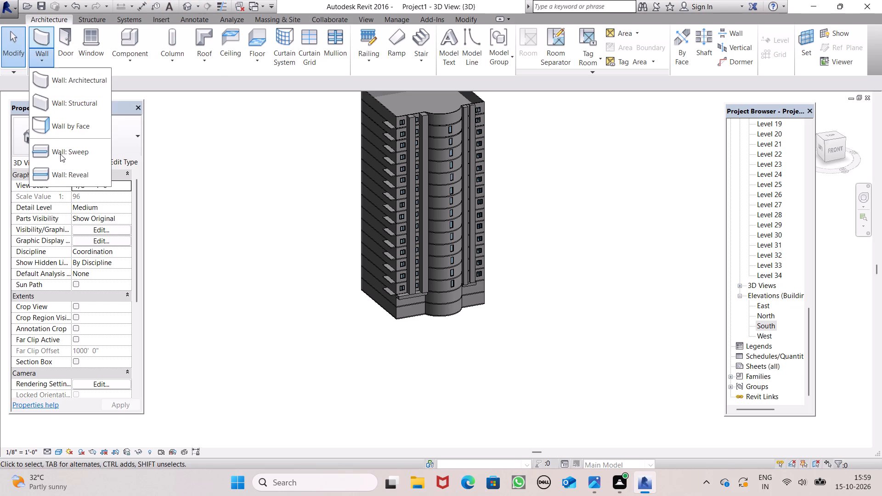
{"action": "left_click", "coordinate": [83, 83]}
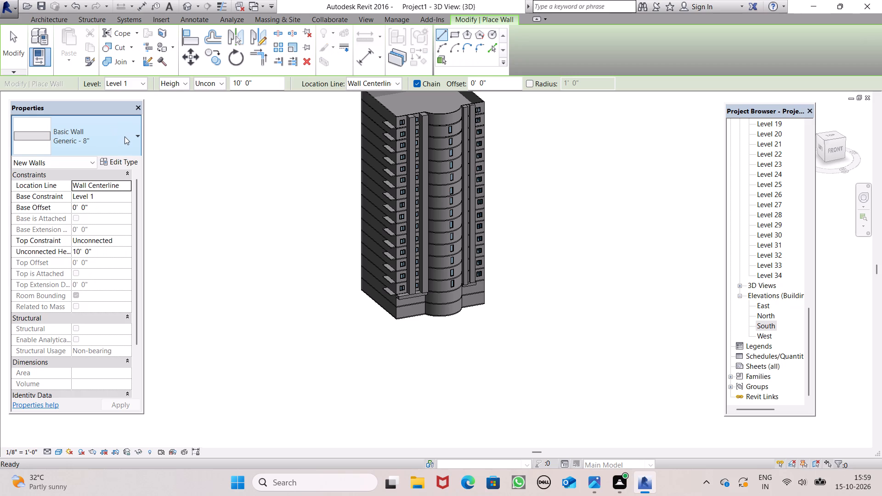
{"action": "left_click", "coordinate": [134, 138]}
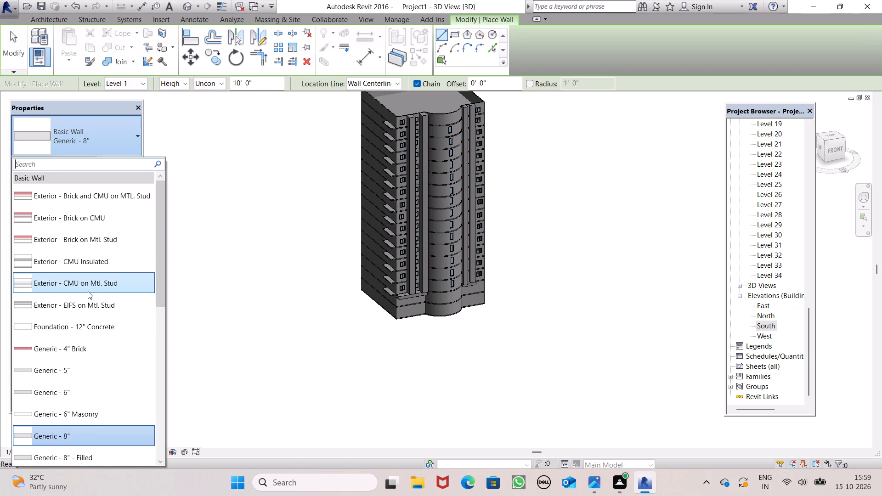
{"action": "scroll", "coordinate": [88, 291], "scroll_direction": "down", "scroll_amount": 6}
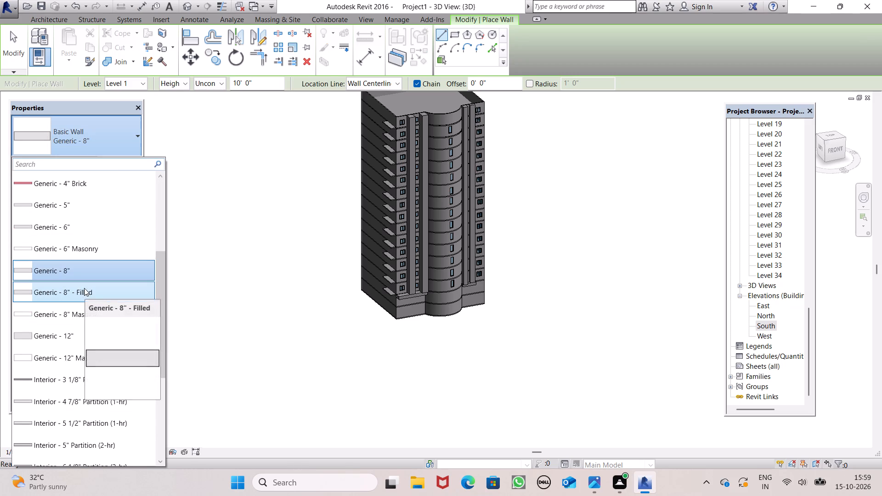
{"action": "scroll", "coordinate": [86, 281], "scroll_direction": "down", "scroll_amount": 2}
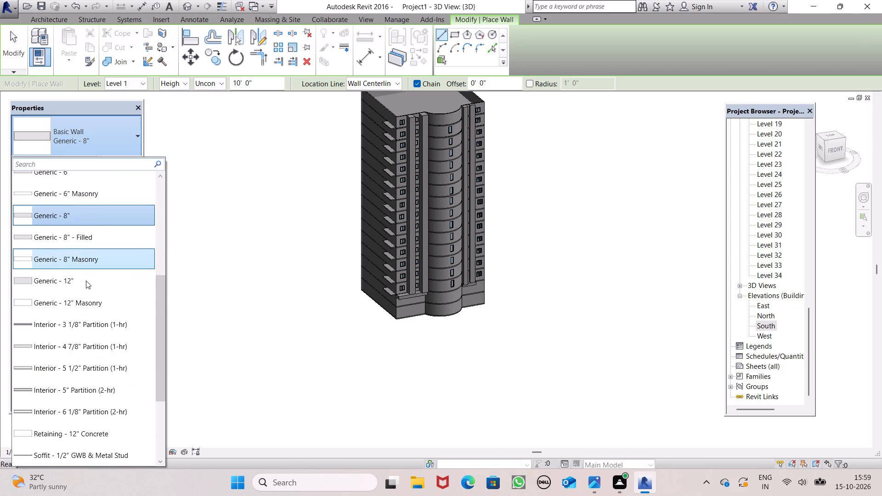
{"action": "scroll", "coordinate": [86, 281], "scroll_direction": "down", "scroll_amount": 9}
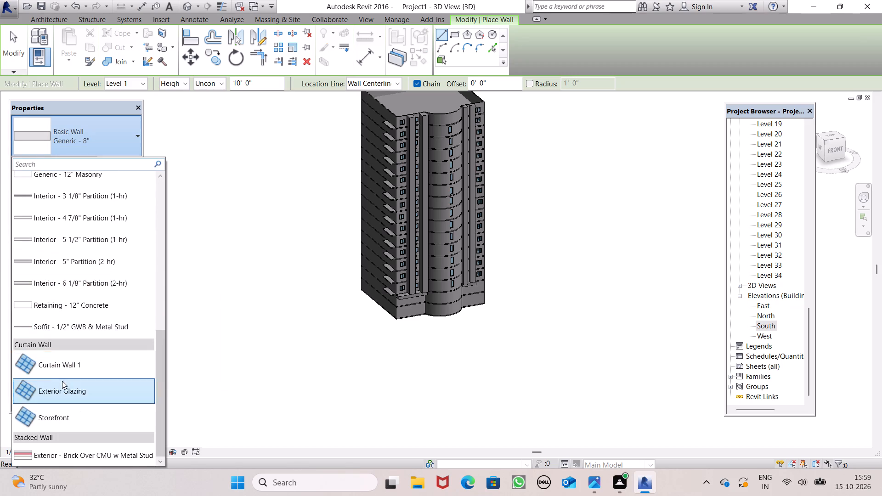
{"action": "left_click", "coordinate": [64, 371]}
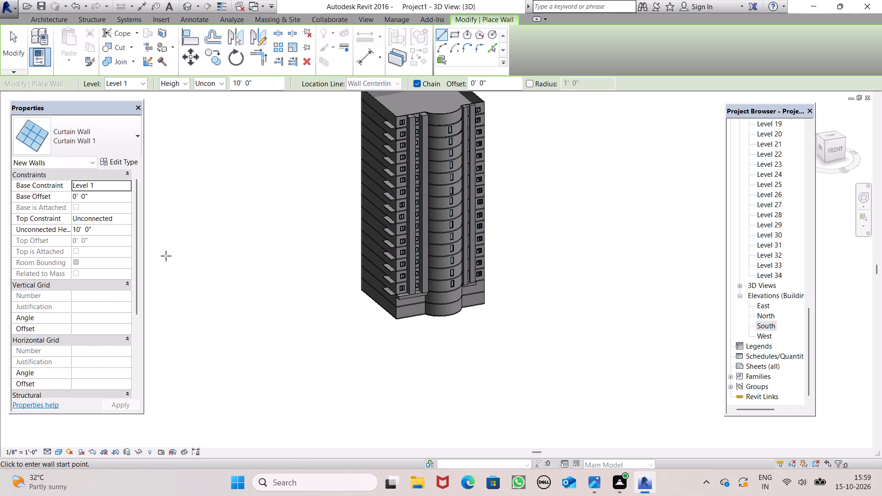
Draw a 10' high curtain wall about 4'-5" long along the rear short edge of the topmost projecting slab.
{"action": "scroll", "coordinate": [170, 262], "scroll_direction": "down", "scroll_amount": 1}
{"action": "scroll", "coordinate": [279, 124], "scroll_direction": "up", "scroll_amount": 3}
{"action": "middle_click_drag", "start_coordinate": [317, 311], "coordinate": [367, 328]}
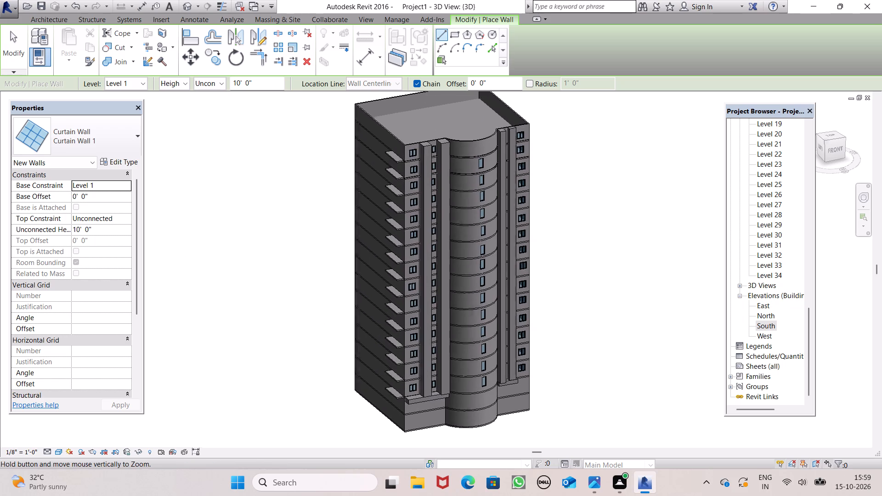
{"action": "middle_click_drag", "start_coordinate": [367, 328], "coordinate": [464, 288]}
{"action": "scroll", "coordinate": [397, 257], "scroll_direction": "up", "scroll_amount": 4}
{"action": "middle_click_drag", "start_coordinate": [395, 291], "coordinate": [484, 293]}
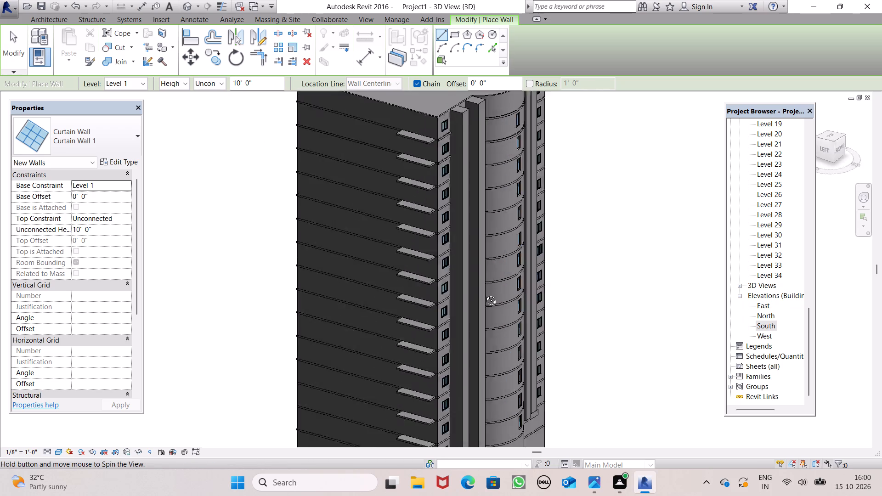
{"action": "middle_click_drag", "start_coordinate": [484, 293], "coordinate": [491, 287]}
{"action": "scroll", "coordinate": [450, 253], "scroll_direction": "down", "scroll_amount": 5}
{"action": "scroll", "coordinate": [431, 184], "scroll_direction": "up", "scroll_amount": 7}
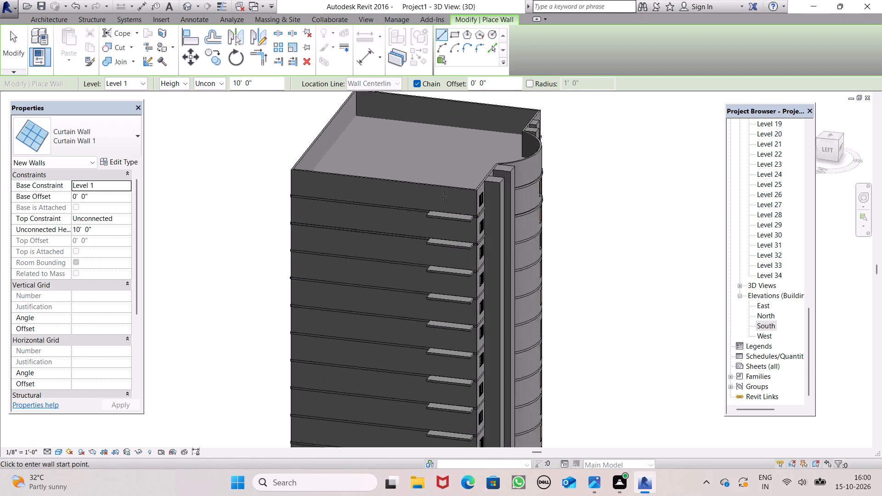
{"action": "scroll", "coordinate": [444, 197], "scroll_direction": "up", "scroll_amount": 12}
{"action": "scroll", "coordinate": [392, 242], "scroll_direction": "up", "scroll_amount": 5}
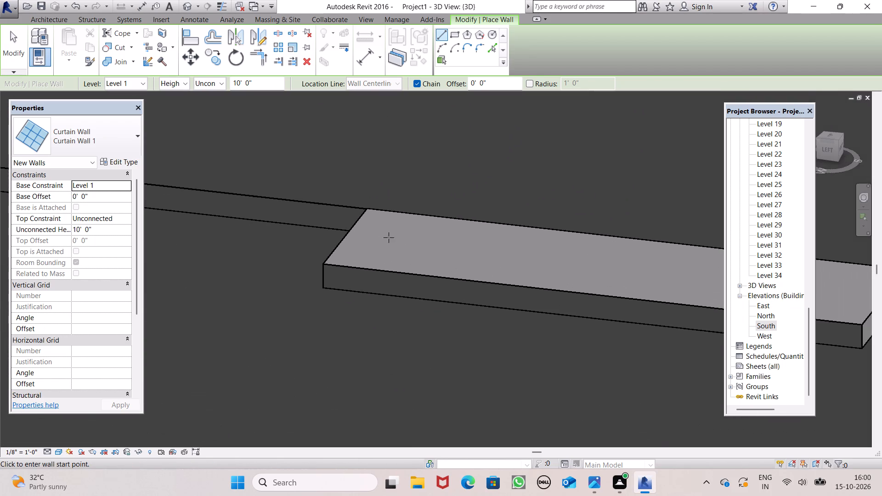
{"action": "scroll", "coordinate": [387, 231], "scroll_direction": "down", "scroll_amount": 2}
{"action": "middle_click_drag", "start_coordinate": [387, 246], "coordinate": [402, 267]}
{"action": "scroll", "coordinate": [335, 214], "scroll_direction": "down", "scroll_amount": 1}
{"action": "middle_click_drag", "start_coordinate": [350, 250], "coordinate": [368, 283], "text": "shift"}
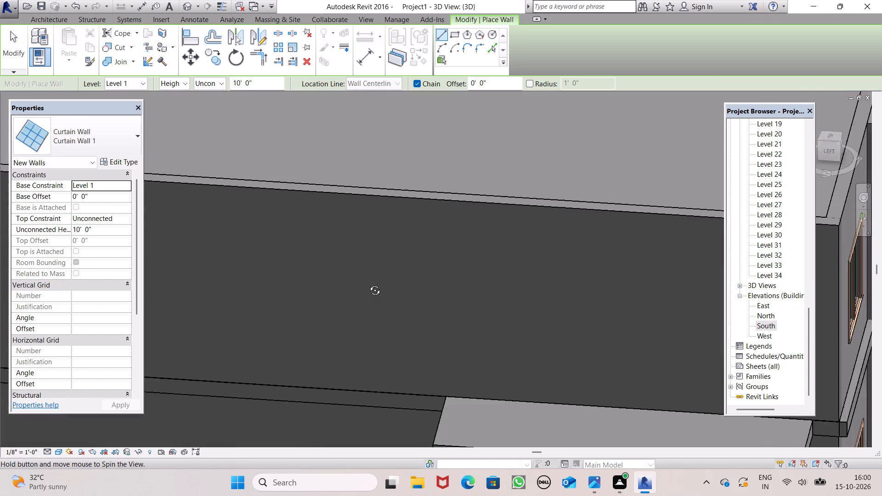
{"action": "middle_click_drag", "start_coordinate": [368, 283], "coordinate": [356, 259], "text": "shift"}
{"action": "scroll", "coordinate": [327, 175], "scroll_direction": "down", "scroll_amount": 2}
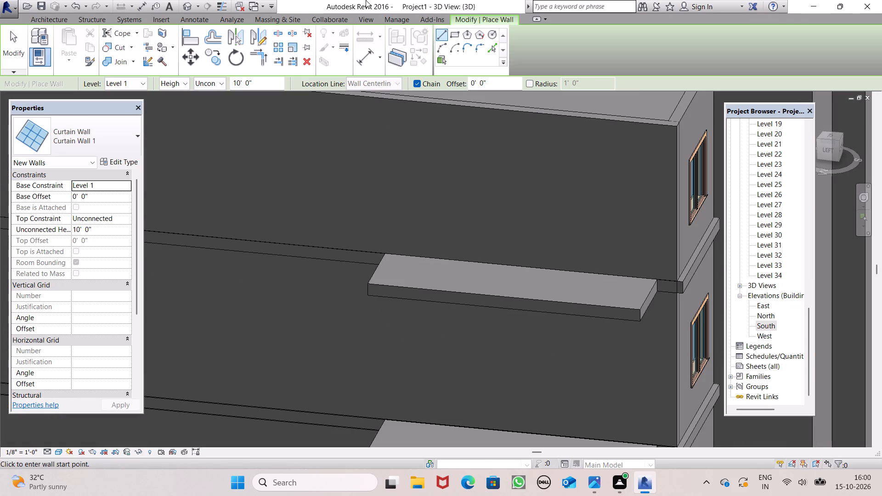
{"action": "left_click", "coordinate": [432, 35]}
{"action": "left_click", "coordinate": [443, 37]}
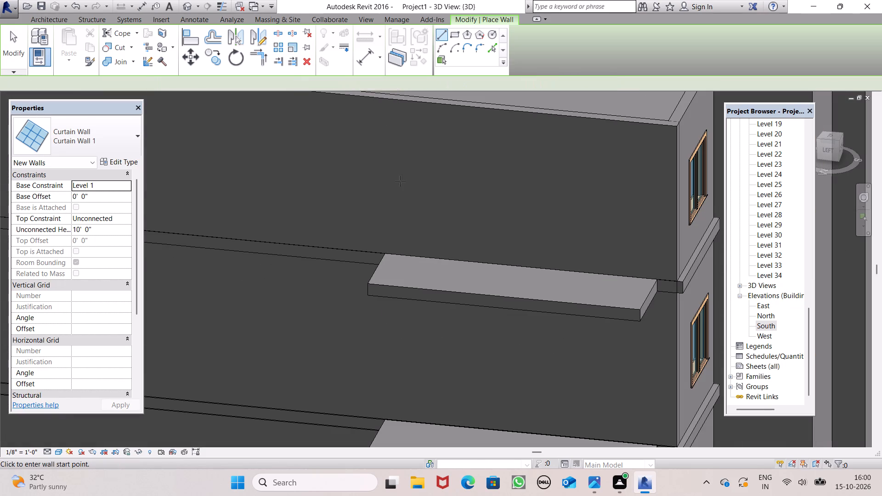
{"action": "scroll", "coordinate": [378, 220], "scroll_direction": "up", "scroll_amount": 4}
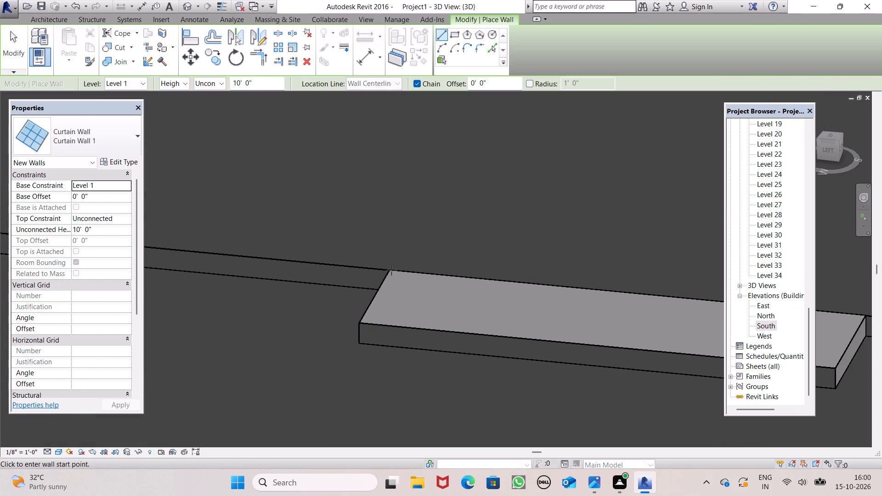
{"action": "left_click", "coordinate": [390, 269]}
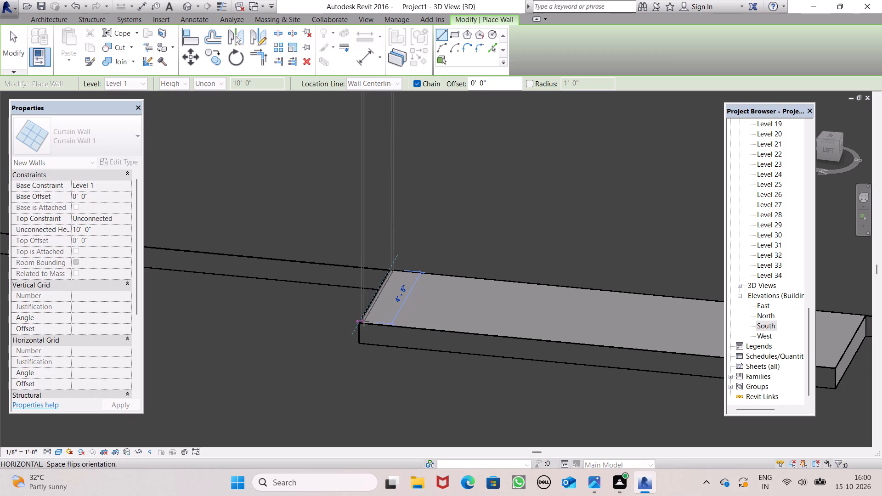
{"action": "left_click", "coordinate": [364, 321]}
{"action": "scroll", "coordinate": [496, 317], "scroll_direction": "down", "scroll_amount": 6}
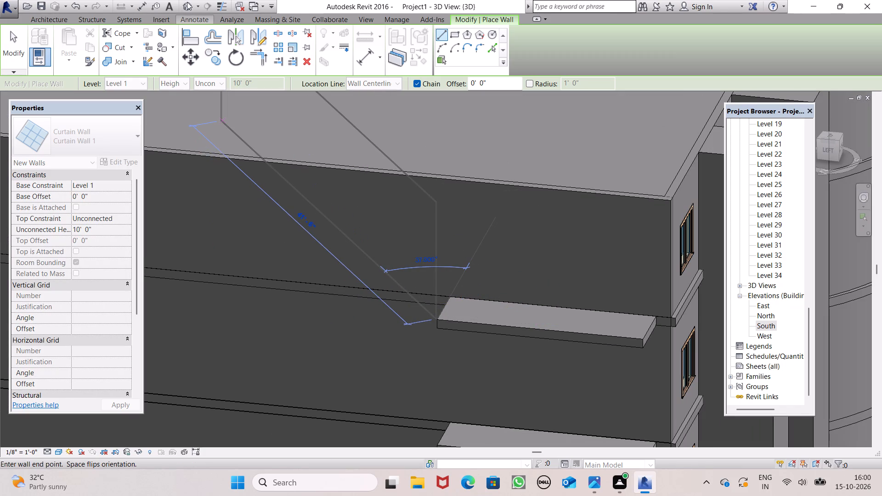
{"action": "left_click", "coordinate": [247, 79]}
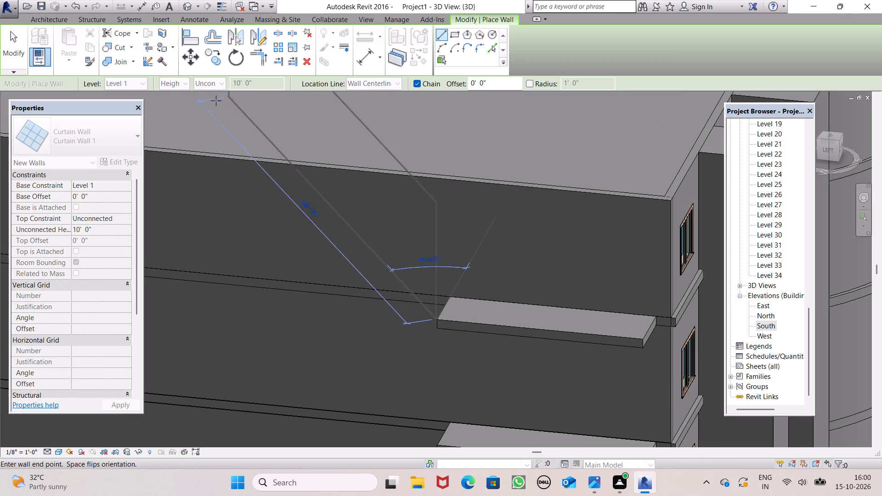
{"action": "key", "text": "Escape"}
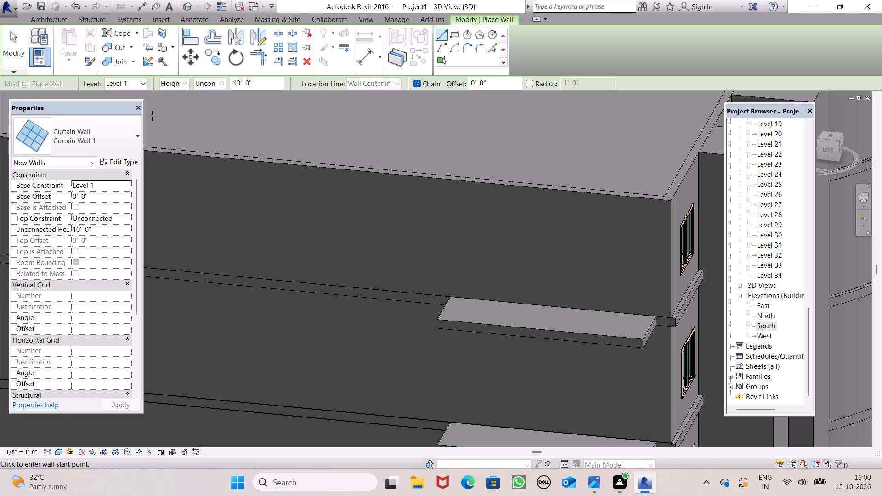
Set the unconnected height for new curtain walls to 4'.
{"action": "left_click", "coordinate": [254, 85]}
{"action": "key", "text": "BackSpace"}
{"action": "key", "text": "BackSpace"}
{"action": "key", "text": "BackSpace"}
{"action": "key", "text": "BackSpace"}
{"action": "key", "text": "BackSpace"}
{"action": "key", "text": "BackSpace"}
{"action": "key", "text": "BackSpace"}
{"action": "key", "text": "BackSpace"}
{"action": "key", "text": "BackSpace"}
{"action": "key", "text": "BackSpace"}
{"action": "key", "text": "BackSpace"}
{"action": "type", "text": "4'"}
{"action": "key", "text": "Return"}
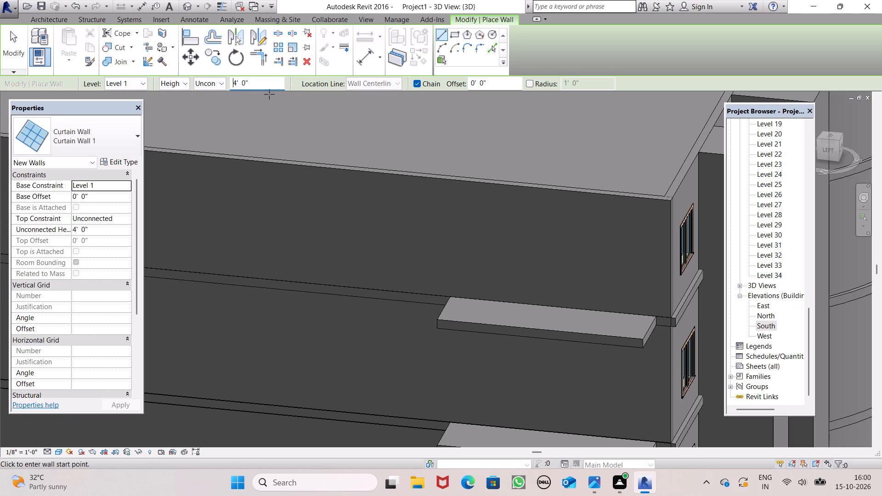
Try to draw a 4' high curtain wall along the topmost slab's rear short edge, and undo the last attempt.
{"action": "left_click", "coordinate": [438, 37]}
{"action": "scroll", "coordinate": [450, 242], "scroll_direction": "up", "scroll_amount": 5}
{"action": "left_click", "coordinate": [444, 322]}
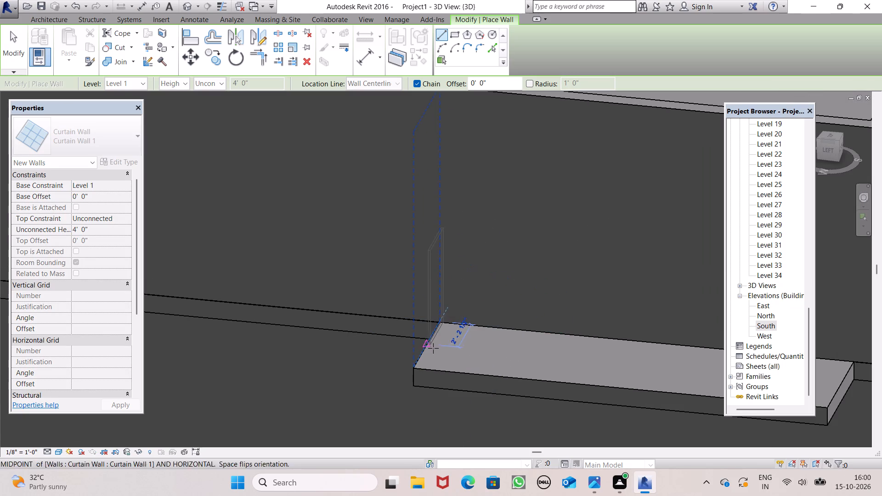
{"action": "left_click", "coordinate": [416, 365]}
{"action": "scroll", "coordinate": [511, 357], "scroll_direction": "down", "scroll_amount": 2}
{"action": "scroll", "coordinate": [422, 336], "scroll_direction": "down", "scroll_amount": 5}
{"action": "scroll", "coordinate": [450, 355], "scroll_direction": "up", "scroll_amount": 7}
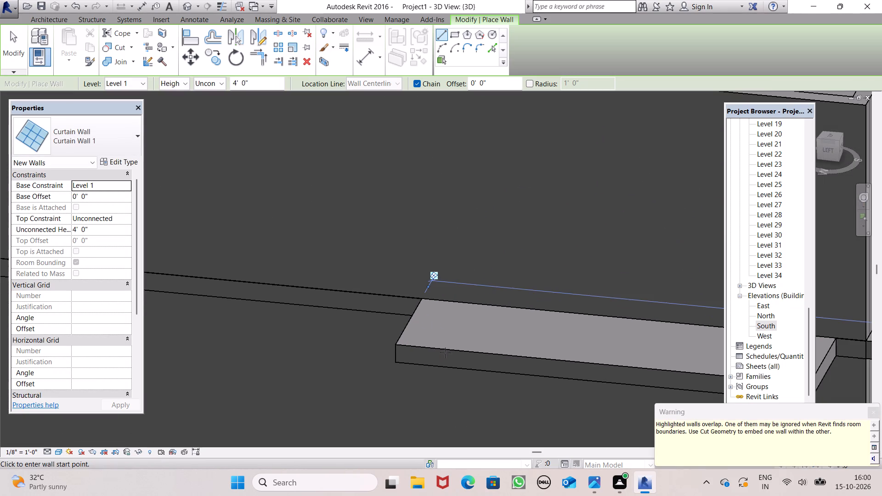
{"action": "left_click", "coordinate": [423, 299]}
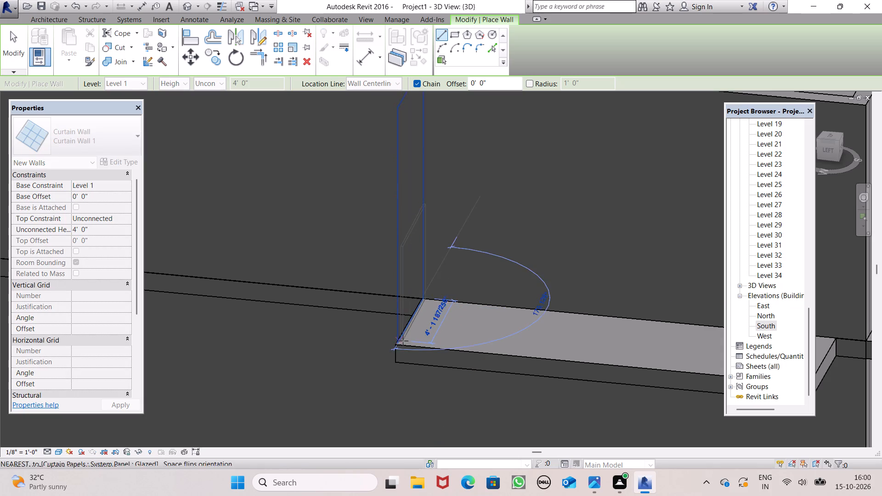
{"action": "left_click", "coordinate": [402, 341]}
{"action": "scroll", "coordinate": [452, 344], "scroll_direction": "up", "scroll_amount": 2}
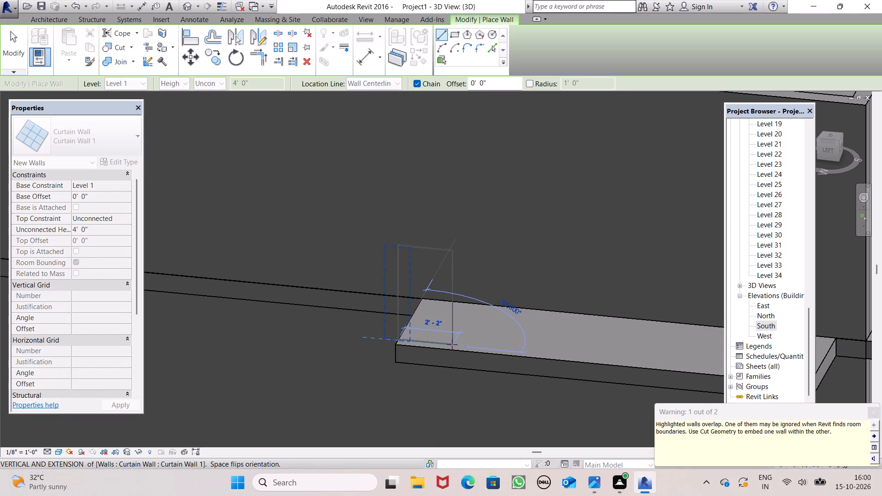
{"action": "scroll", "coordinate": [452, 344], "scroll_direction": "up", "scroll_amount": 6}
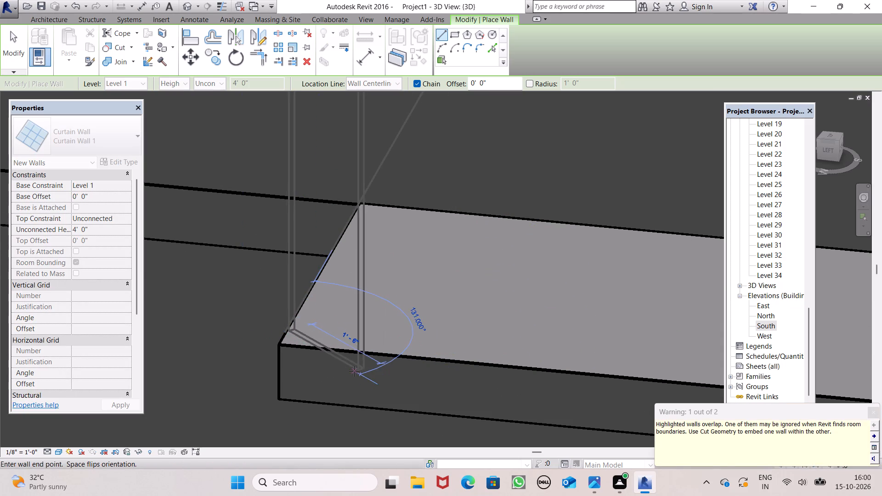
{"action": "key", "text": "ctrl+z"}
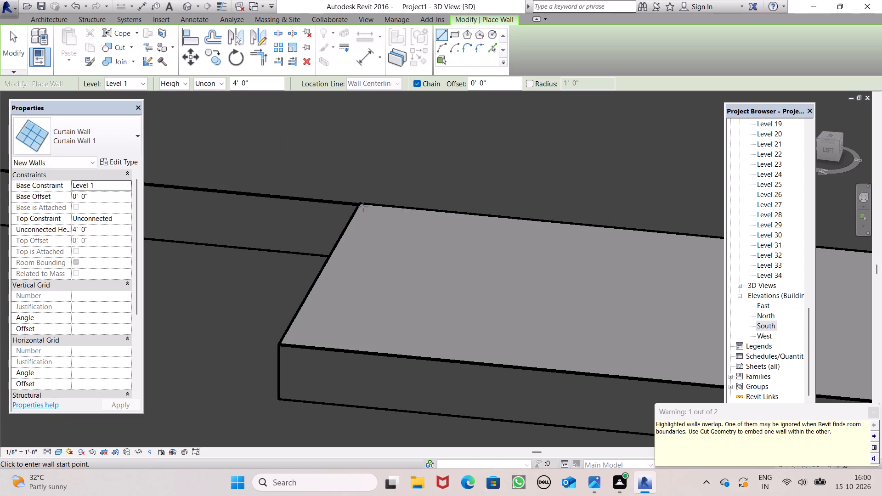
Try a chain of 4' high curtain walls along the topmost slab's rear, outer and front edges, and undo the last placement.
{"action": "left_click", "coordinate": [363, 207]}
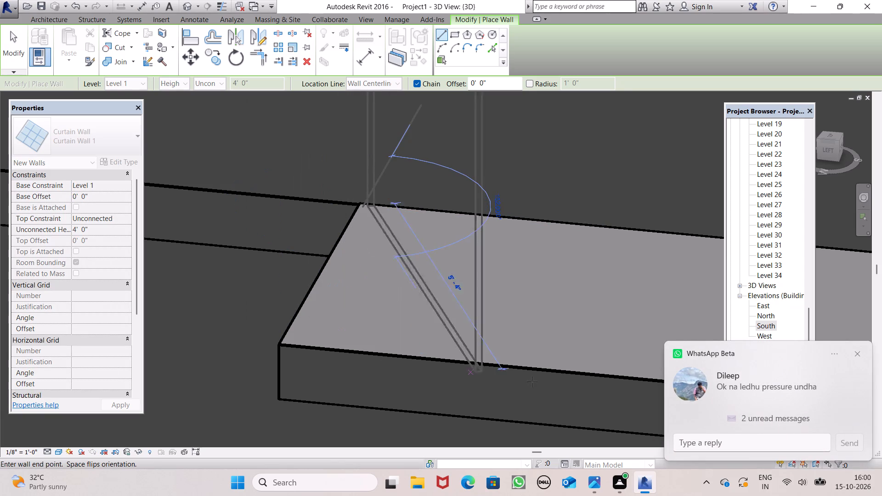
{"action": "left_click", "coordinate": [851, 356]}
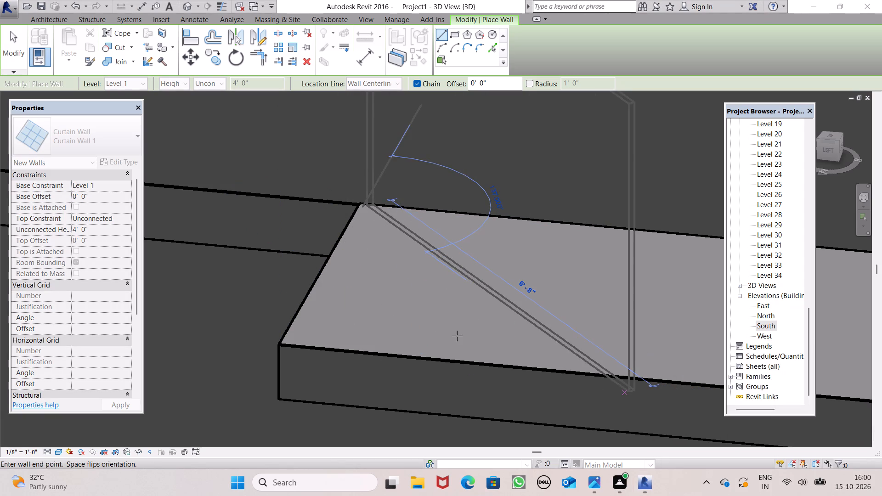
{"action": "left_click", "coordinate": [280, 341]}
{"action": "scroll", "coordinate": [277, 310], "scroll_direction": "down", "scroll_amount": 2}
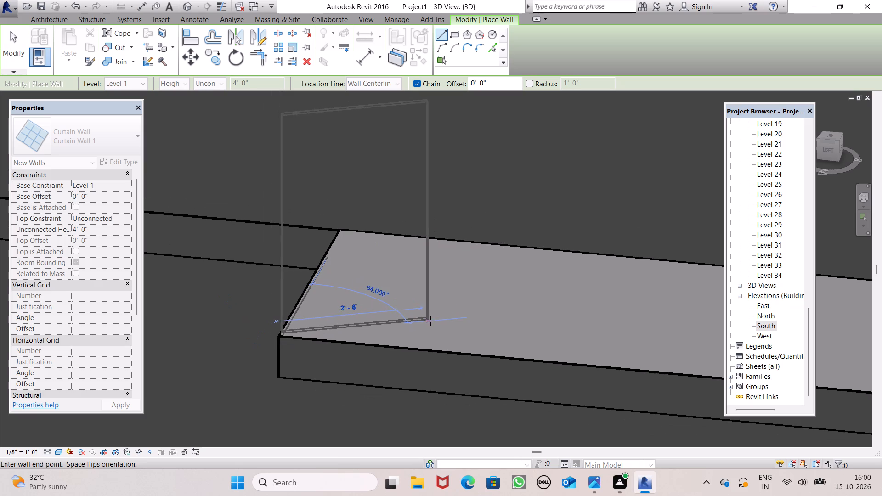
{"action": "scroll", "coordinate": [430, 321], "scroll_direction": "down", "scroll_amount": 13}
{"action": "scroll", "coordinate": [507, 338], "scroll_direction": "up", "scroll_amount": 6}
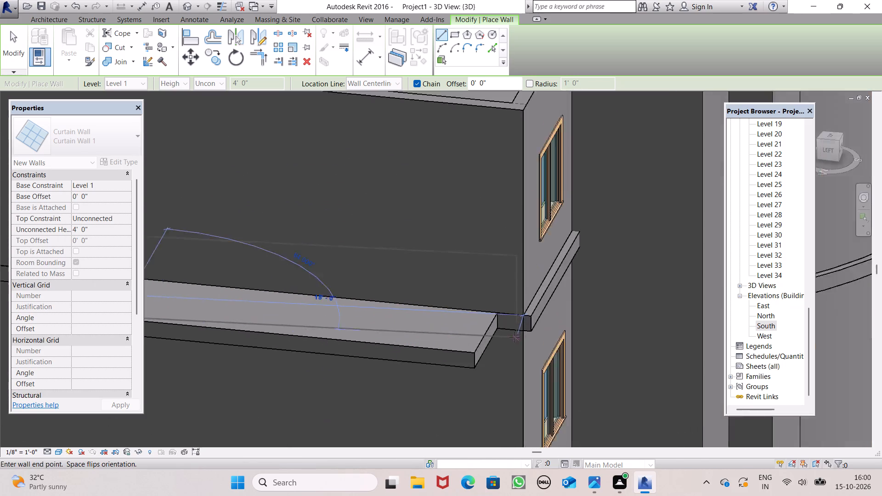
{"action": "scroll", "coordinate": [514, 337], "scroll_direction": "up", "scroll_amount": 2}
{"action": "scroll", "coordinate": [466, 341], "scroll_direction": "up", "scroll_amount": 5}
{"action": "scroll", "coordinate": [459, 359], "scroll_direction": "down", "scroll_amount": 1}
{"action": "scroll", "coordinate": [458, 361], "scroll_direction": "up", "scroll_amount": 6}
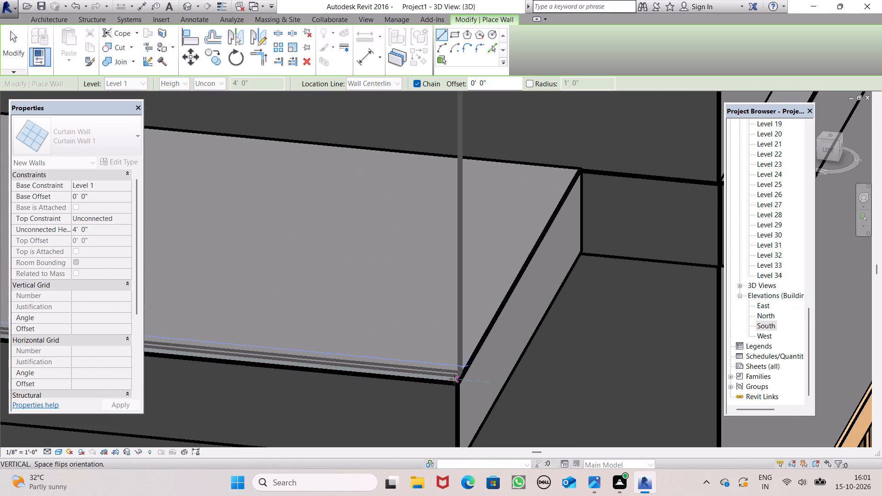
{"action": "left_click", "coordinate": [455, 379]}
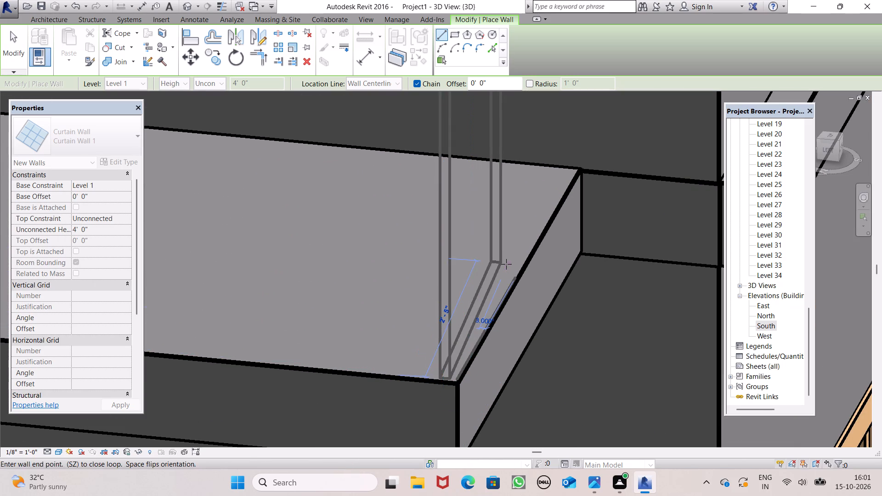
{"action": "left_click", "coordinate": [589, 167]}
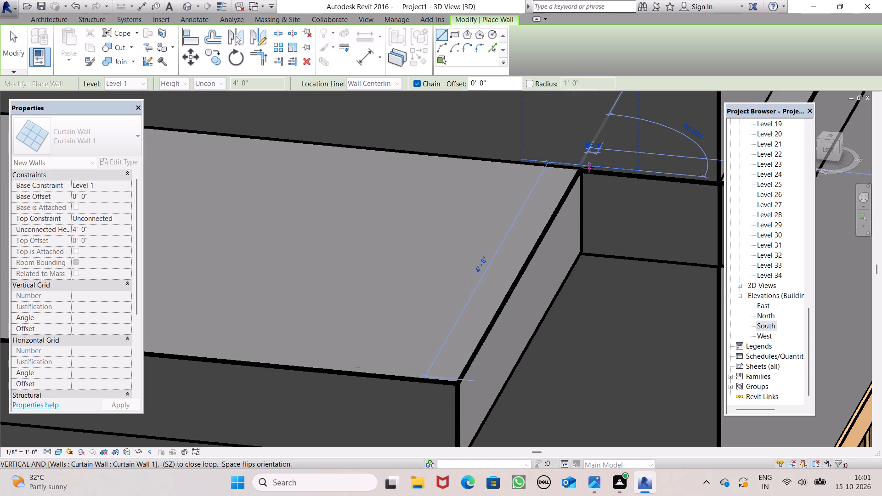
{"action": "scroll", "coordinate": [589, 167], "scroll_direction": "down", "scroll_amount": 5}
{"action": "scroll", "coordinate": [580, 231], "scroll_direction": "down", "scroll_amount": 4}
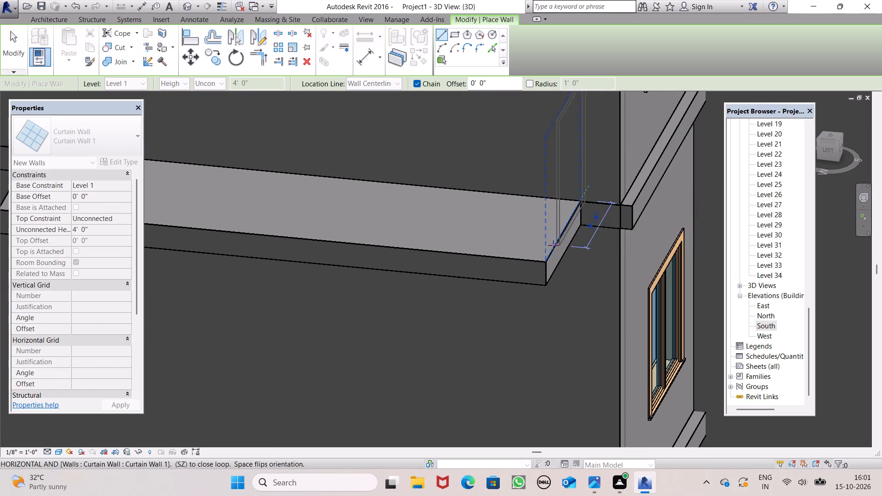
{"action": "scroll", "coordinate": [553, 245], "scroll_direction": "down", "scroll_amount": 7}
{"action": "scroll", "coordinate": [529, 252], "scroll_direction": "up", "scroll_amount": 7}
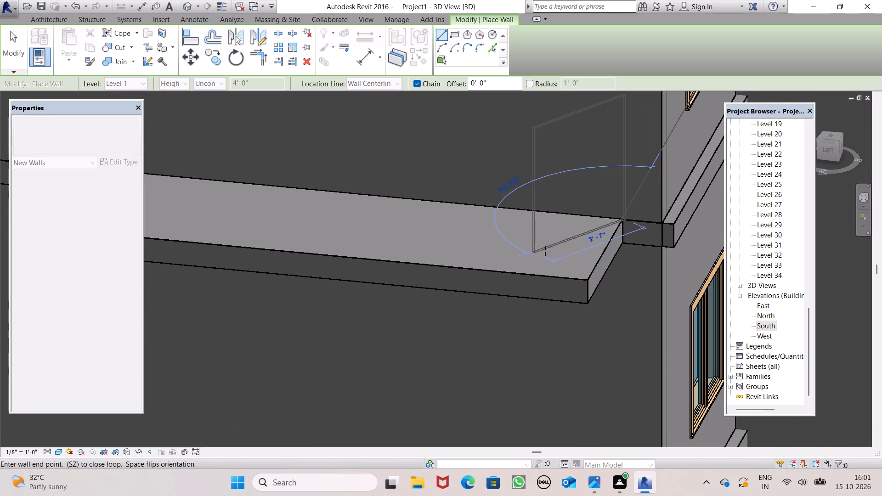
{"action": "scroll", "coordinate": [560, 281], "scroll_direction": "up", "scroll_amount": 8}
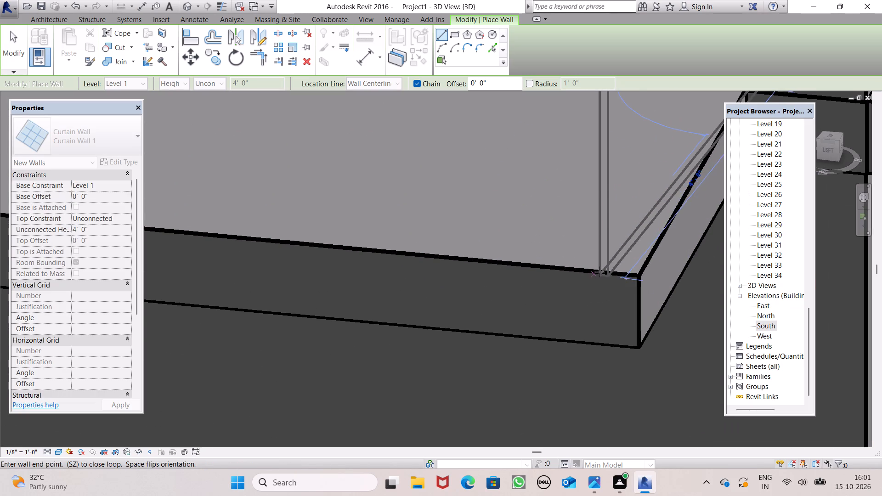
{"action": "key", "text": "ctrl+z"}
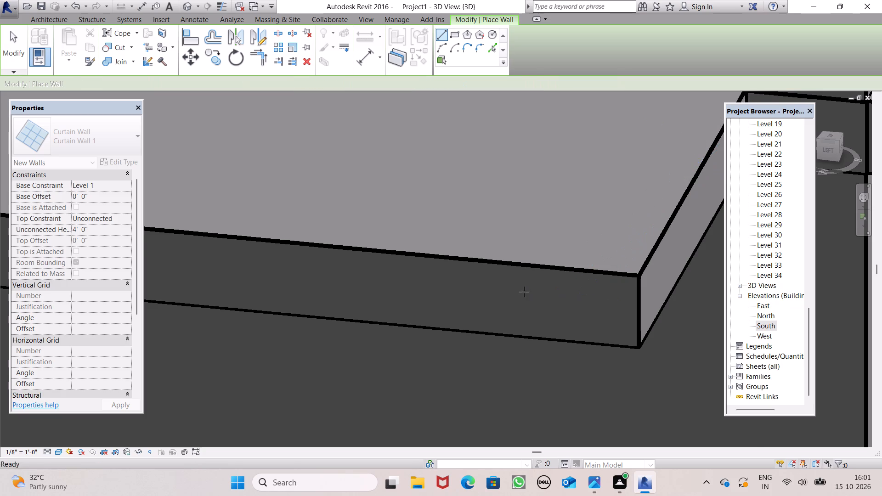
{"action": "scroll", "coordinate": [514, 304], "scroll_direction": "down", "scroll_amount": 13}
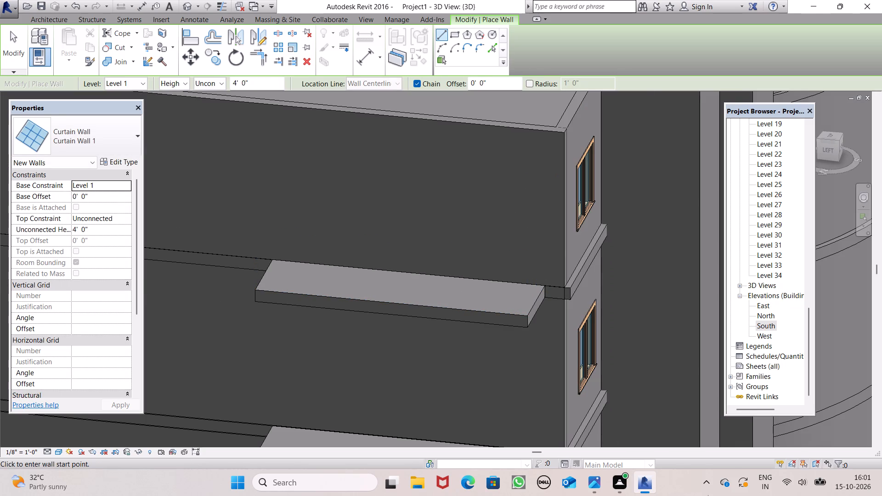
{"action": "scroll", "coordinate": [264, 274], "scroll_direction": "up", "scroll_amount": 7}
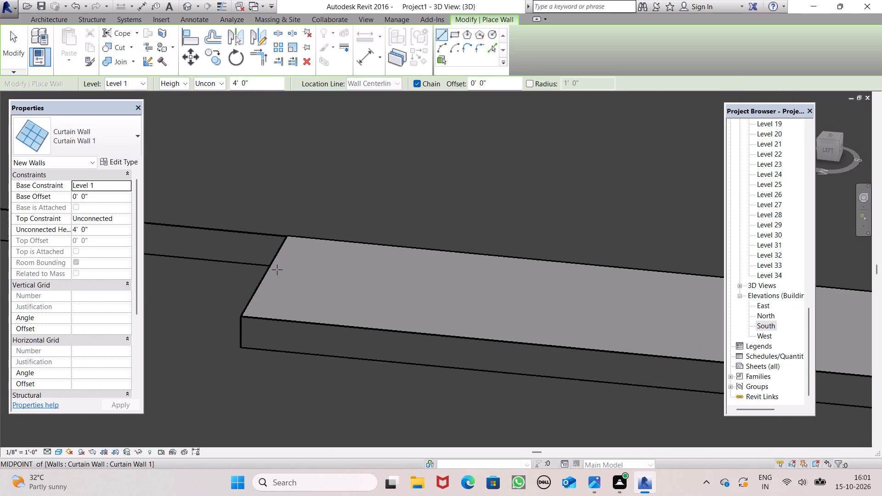
Draw a chain of 4' high curtain walls along the topmost projecting slab's rear short edge (about 4'-4"), outer long edge and front short edge.
{"action": "scroll", "coordinate": [277, 270], "scroll_direction": "up", "scroll_amount": 2}
{"action": "left_click", "coordinate": [293, 225]}
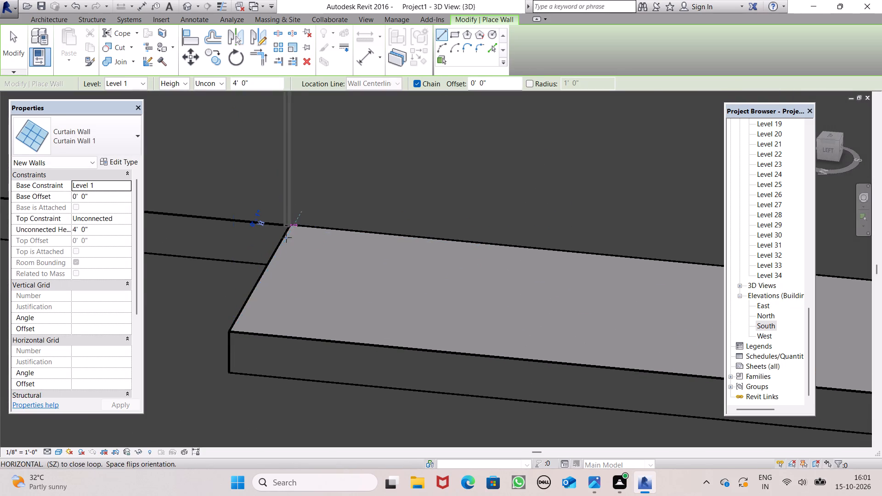
{"action": "left_click", "coordinate": [237, 333]}
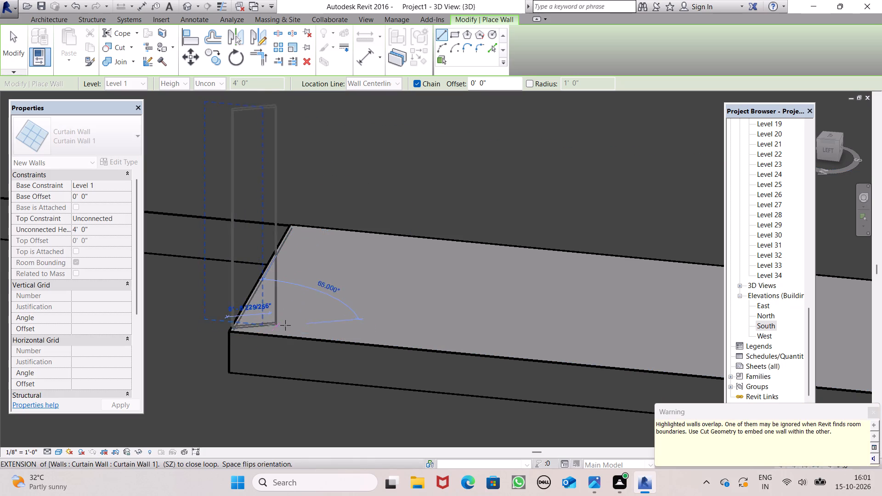
{"action": "scroll", "coordinate": [475, 344], "scroll_direction": "down", "scroll_amount": 7}
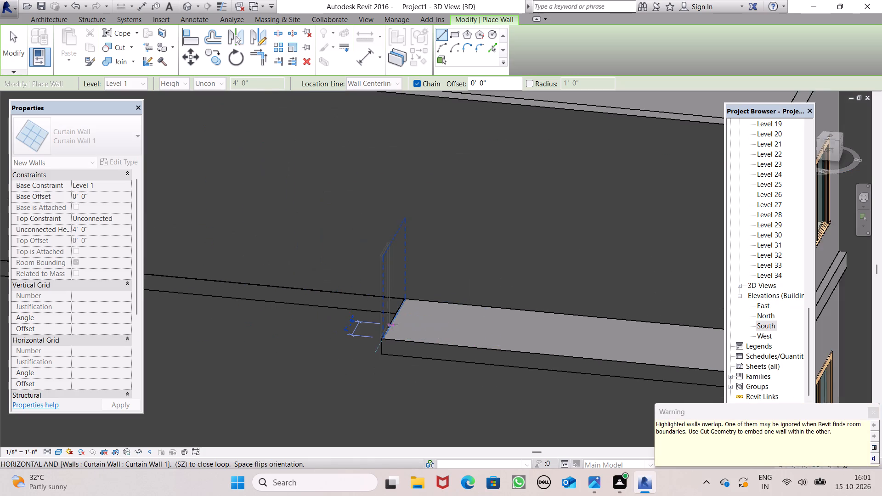
{"action": "scroll", "coordinate": [393, 325], "scroll_direction": "down", "scroll_amount": 3}
{"action": "scroll", "coordinate": [612, 339], "scroll_direction": "up", "scroll_amount": 12}
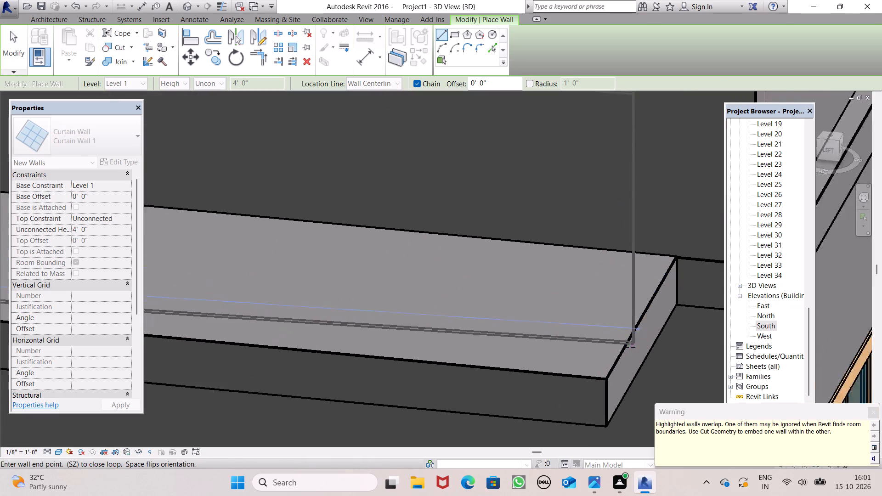
{"action": "scroll", "coordinate": [630, 347], "scroll_direction": "up", "scroll_amount": 3}
{"action": "left_click", "coordinate": [583, 395]}
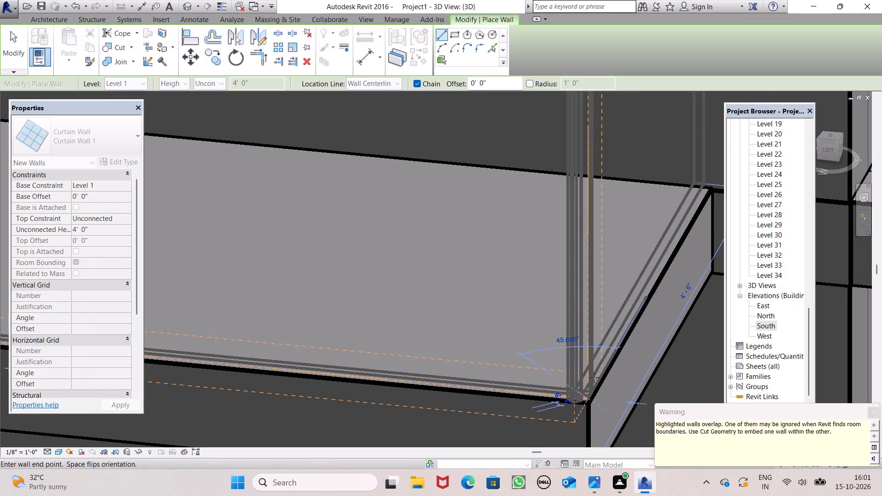
{"action": "left_click", "coordinate": [709, 186]}
{"action": "scroll", "coordinate": [478, 213], "scroll_direction": "down", "scroll_amount": 2}
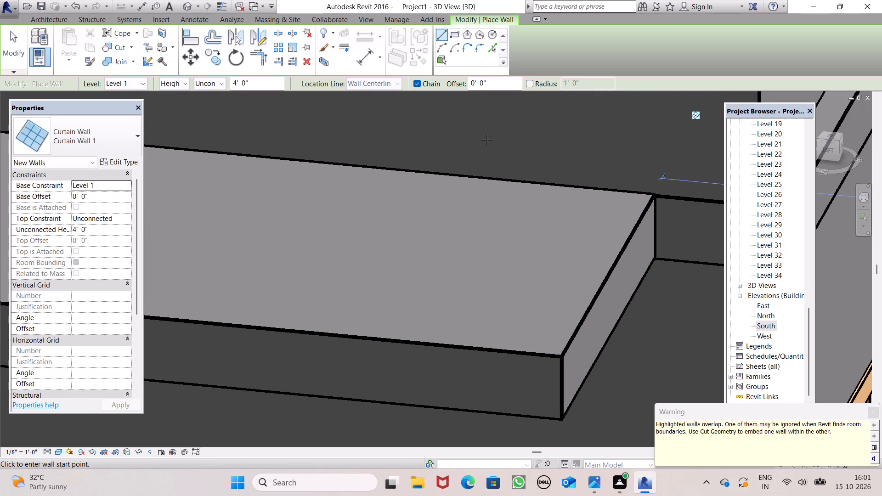
End the wall chain and examine the whole tower, checking the projecting slabs for the new curtain walls.
{"action": "scroll", "coordinate": [355, 212], "scroll_direction": "down", "scroll_amount": 2}
{"action": "scroll", "coordinate": [391, 256], "scroll_direction": "down", "scroll_amount": 6}
{"action": "scroll", "coordinate": [574, 271], "scroll_direction": "down", "scroll_amount": 5}
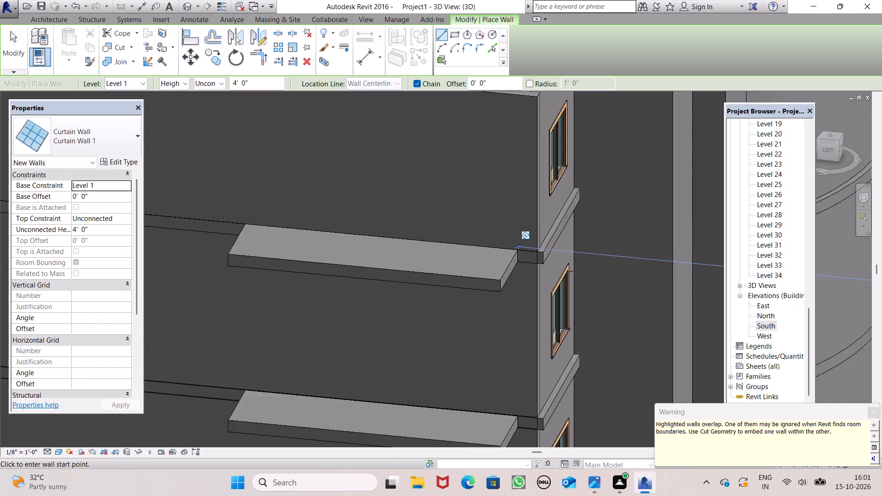
{"action": "scroll", "coordinate": [557, 250], "scroll_direction": "down", "scroll_amount": 1}
{"action": "scroll", "coordinate": [341, 286], "scroll_direction": "down", "scroll_amount": 13}
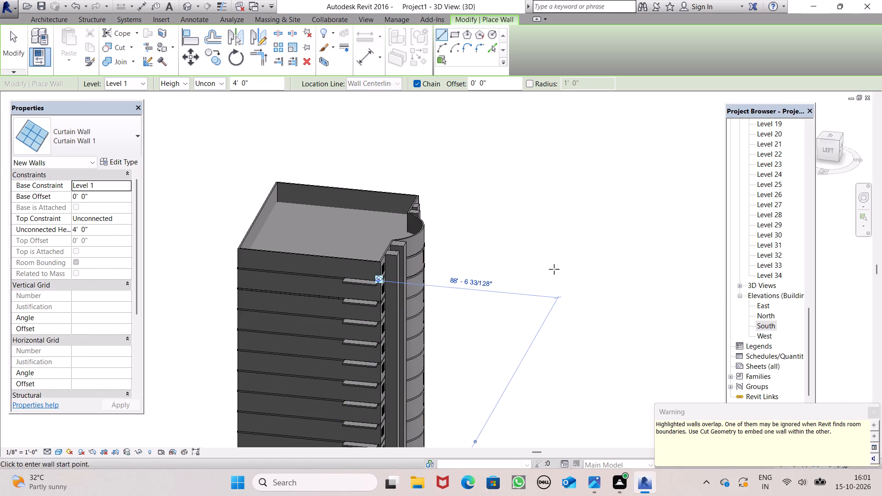
{"action": "scroll", "coordinate": [624, 256], "scroll_direction": "down", "scroll_amount": 7}
{"action": "key", "text": "space"}
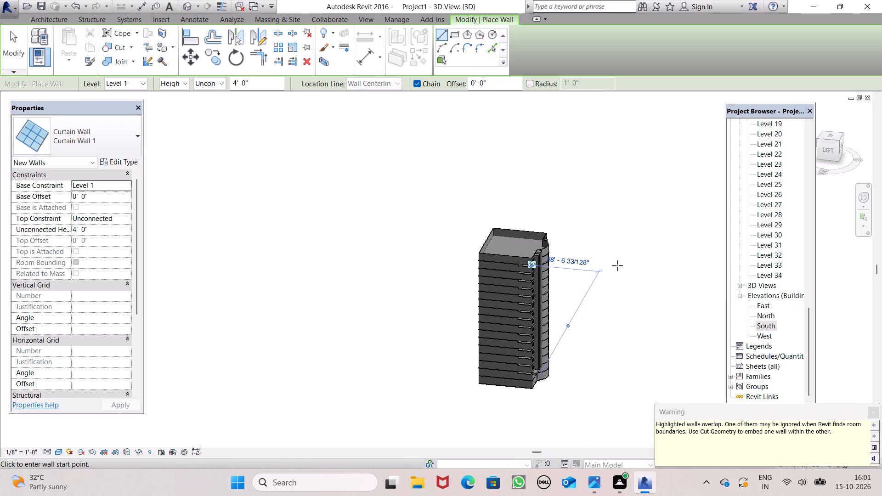
{"action": "key", "text": "Escape"}
{"action": "scroll", "coordinate": [550, 371], "scroll_direction": "down", "scroll_amount": 1}
{"action": "scroll", "coordinate": [549, 372], "scroll_direction": "up", "scroll_amount": 5}
{"action": "key", "text": "space"}
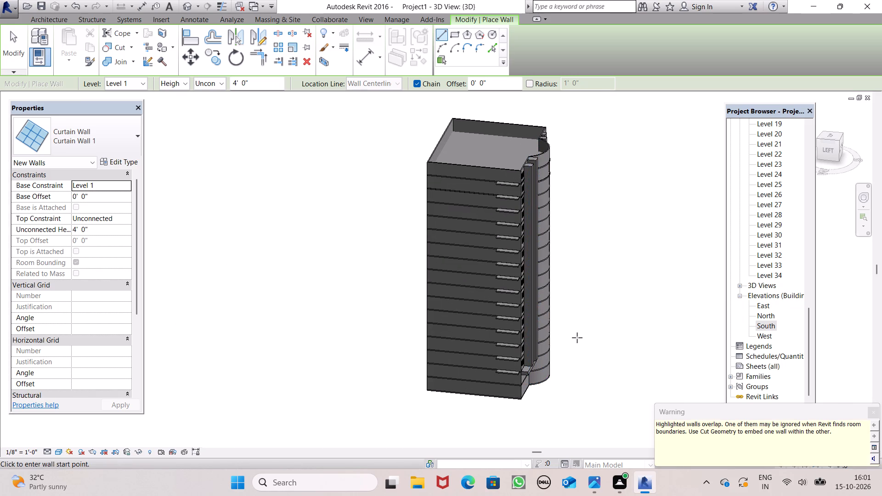
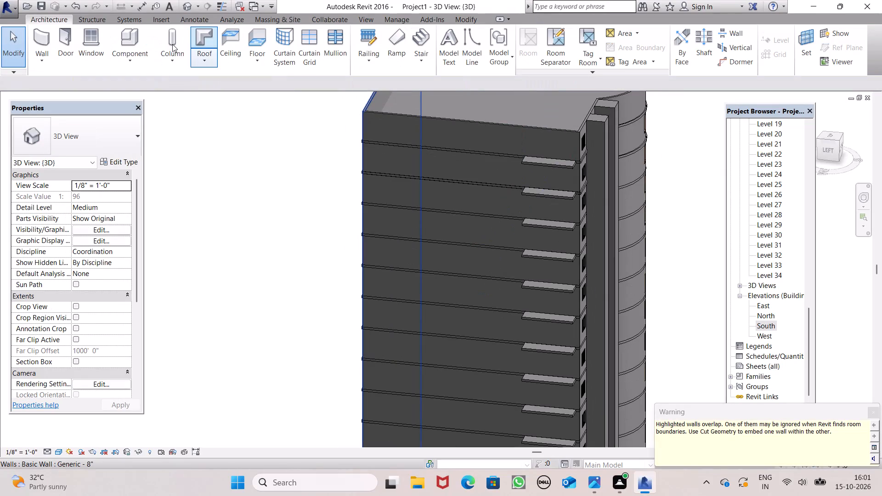
Draw a chain of 4' high curtain walls on the lowest projecting slab: rear edge about 4'-2", outer edge about 15'-10", front edge about 4'-5".
{"action": "left_click", "coordinate": [43, 47]}
{"action": "left_click", "coordinate": [102, 141]}
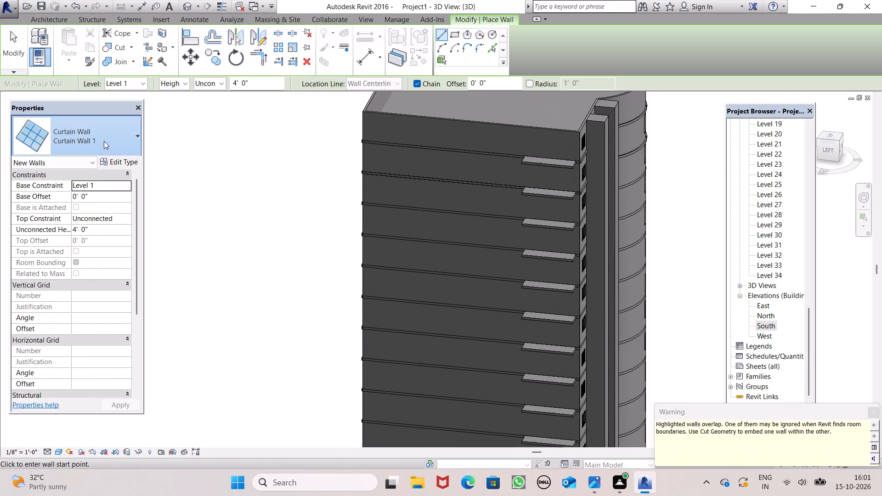
{"action": "scroll", "coordinate": [523, 148], "scroll_direction": "down", "scroll_amount": 8}
{"action": "scroll", "coordinate": [543, 271], "scroll_direction": "up", "scroll_amount": 10}
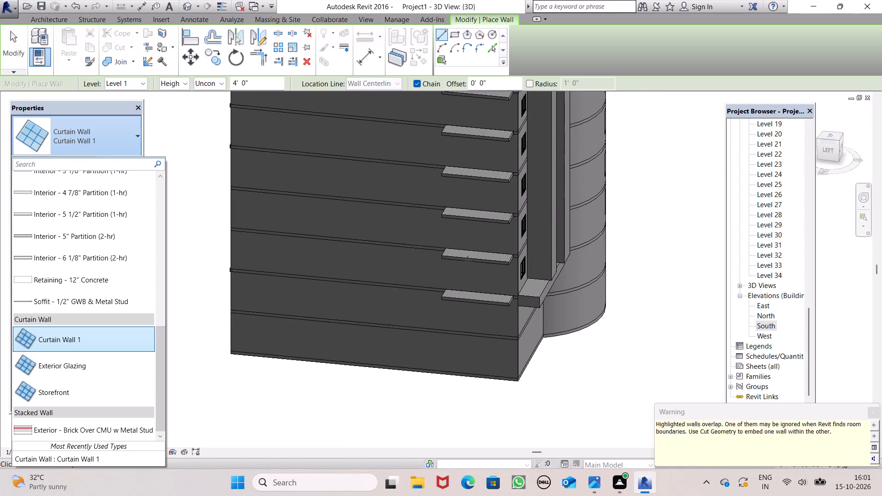
{"action": "scroll", "coordinate": [463, 285], "scroll_direction": "up", "scroll_amount": 3}
{"action": "scroll", "coordinate": [460, 276], "scroll_direction": "down", "scroll_amount": 2}
{"action": "middle_click_drag", "start_coordinate": [459, 316], "coordinate": [506, 366], "text": "shift"}
{"action": "scroll", "coordinate": [527, 304], "scroll_direction": "up", "scroll_amount": 5, "text": "shift"}
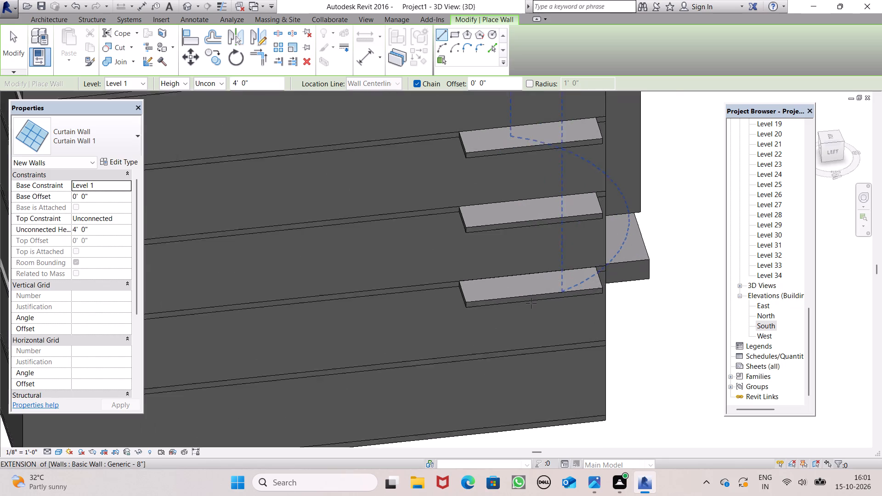
{"action": "scroll", "coordinate": [531, 303], "scroll_direction": "up", "scroll_amount": 2, "text": "shift"}
{"action": "scroll", "coordinate": [525, 274], "scroll_direction": "up", "scroll_amount": 8}
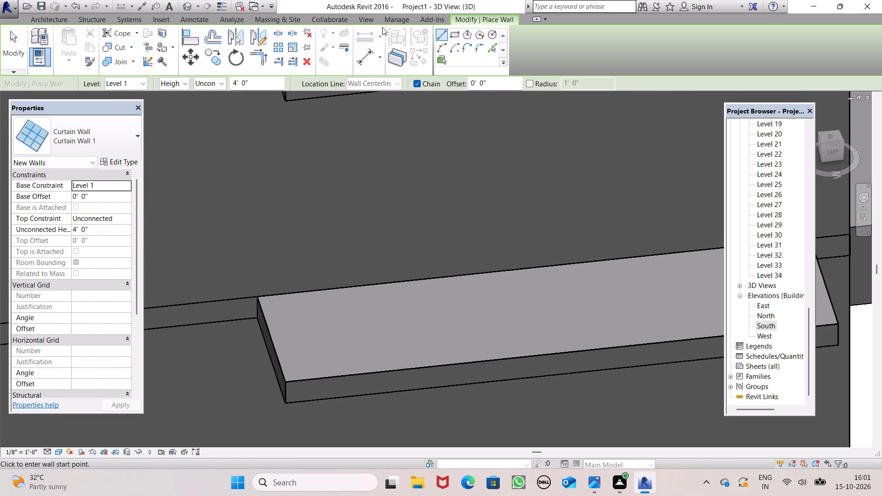
{"action": "left_click", "coordinate": [270, 295]}
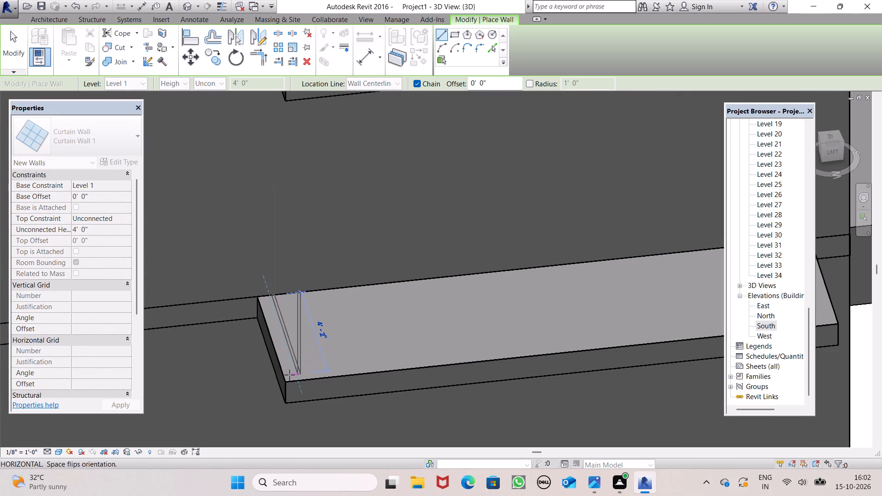
{"action": "left_click", "coordinate": [289, 375]}
{"action": "scroll", "coordinate": [421, 350], "scroll_direction": "down", "scroll_amount": 8}
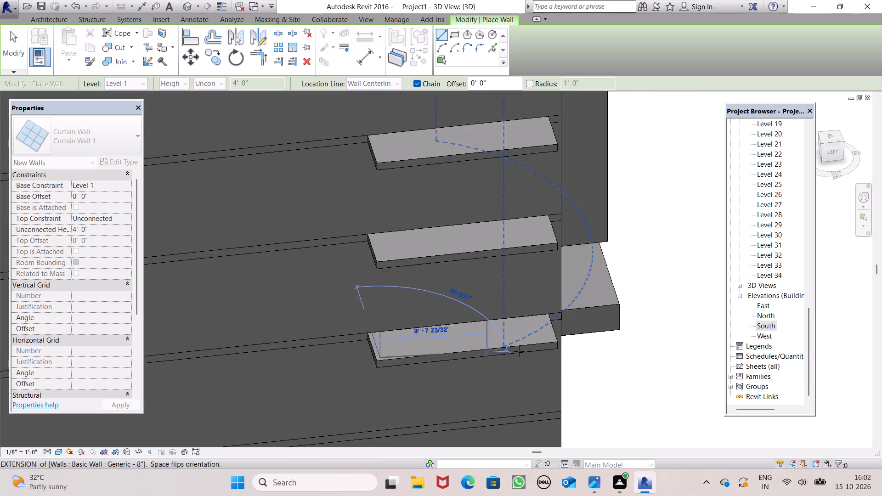
{"action": "scroll", "coordinate": [573, 335], "scroll_direction": "up", "scroll_amount": 11}
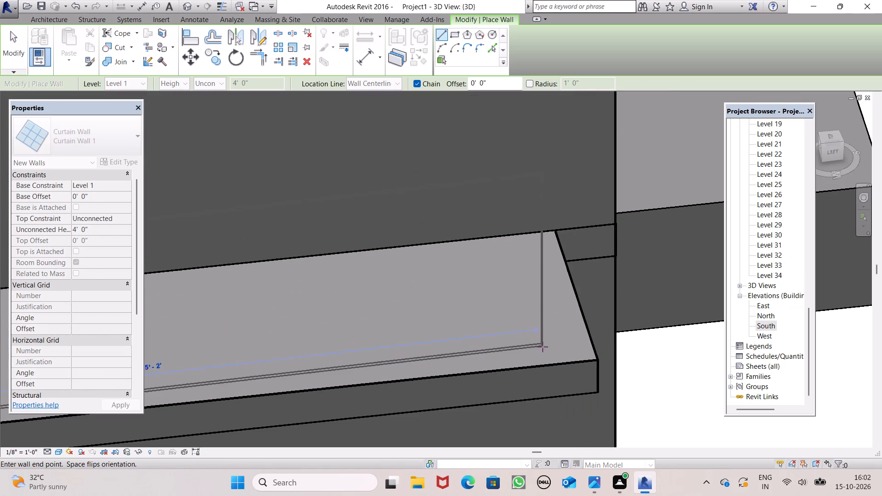
{"action": "left_click", "coordinate": [578, 351]}
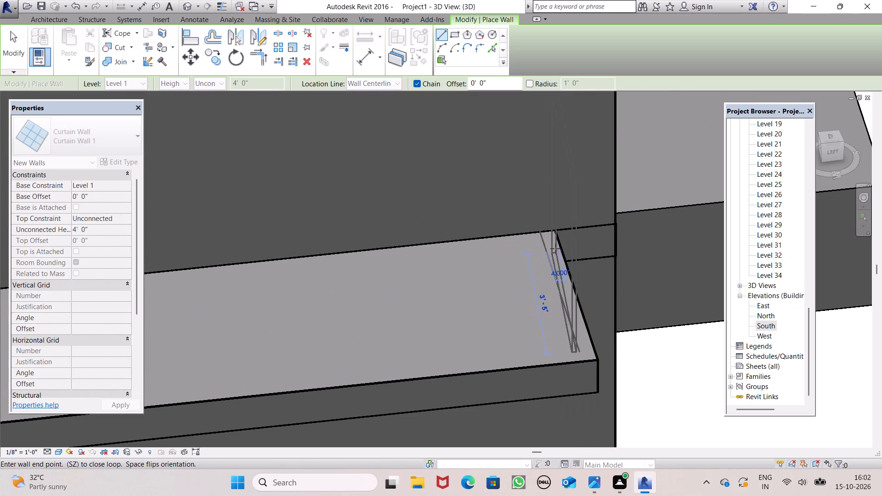
{"action": "left_click", "coordinate": [543, 224]}
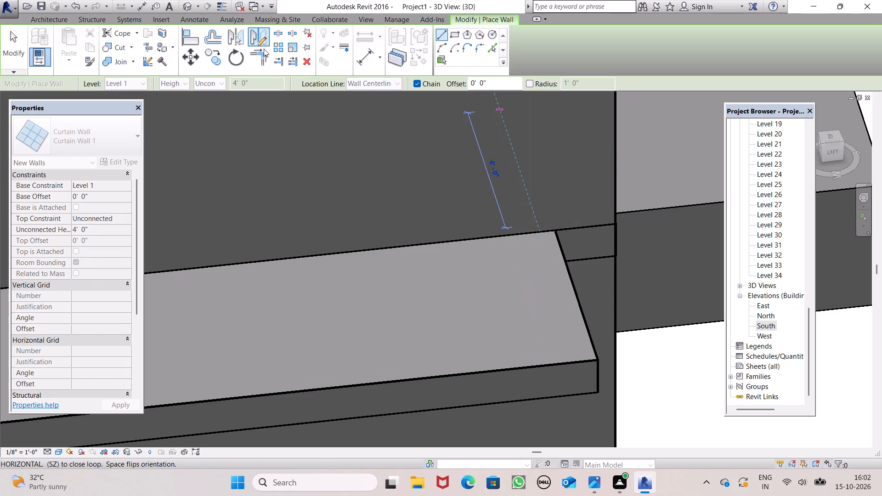
{"action": "scroll", "coordinate": [532, 240], "scroll_direction": "down", "scroll_amount": 8}
{"action": "scroll", "coordinate": [567, 280], "scroll_direction": "down", "scroll_amount": 5}
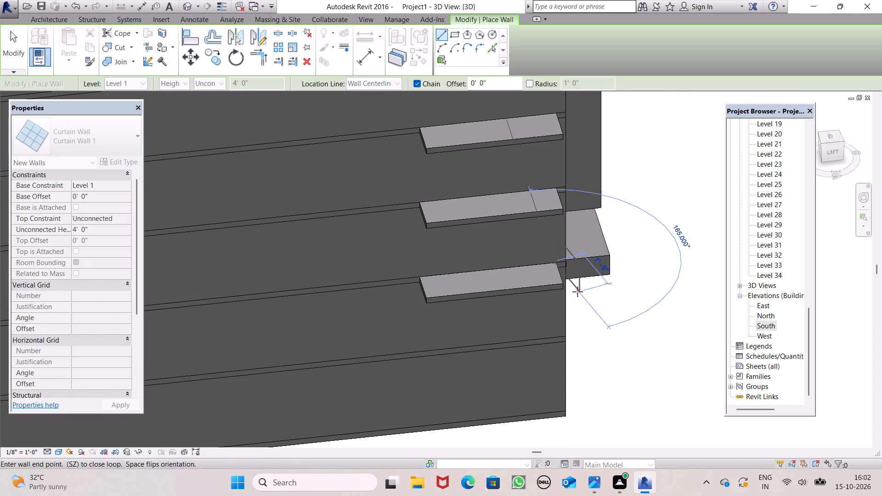
{"action": "key", "text": "Escape"}
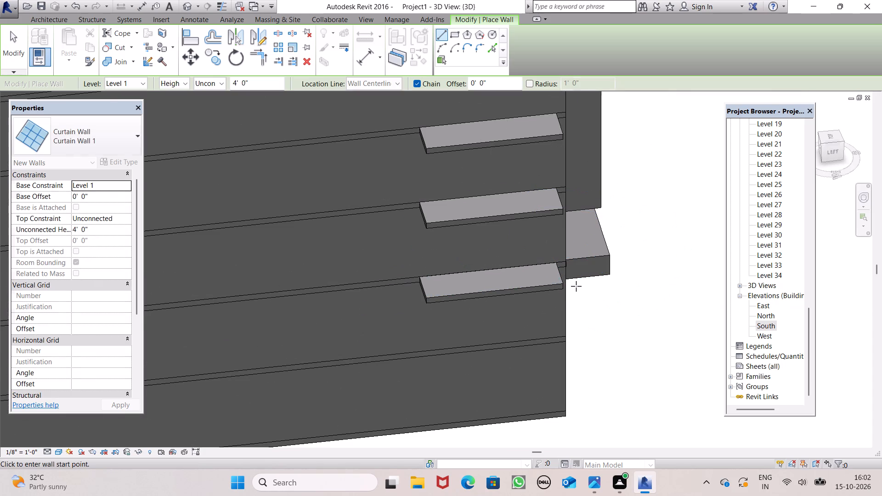
{"action": "scroll", "coordinate": [576, 286], "scroll_direction": "down", "scroll_amount": 3}
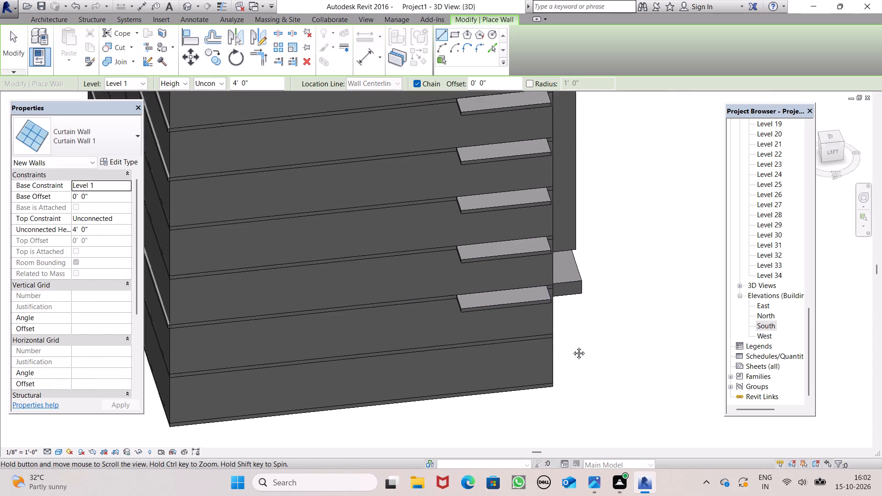
Inspect the building's levels in the South elevation, and return to the 3D view.
{"action": "double_click", "coordinate": [764, 323]}
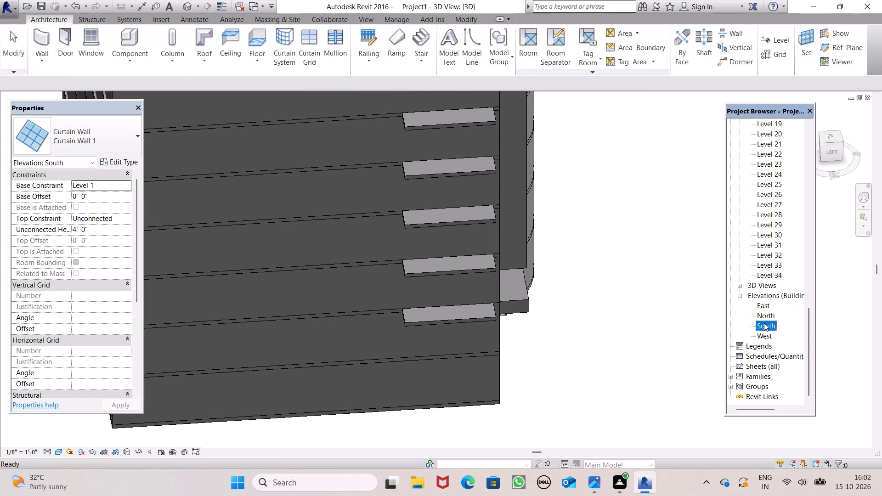
{"action": "scroll", "coordinate": [631, 351], "scroll_direction": "down", "scroll_amount": 1}
{"action": "scroll", "coordinate": [636, 300], "scroll_direction": "up", "scroll_amount": 7}
{"action": "scroll", "coordinate": [367, 336], "scroll_direction": "up", "scroll_amount": 6}
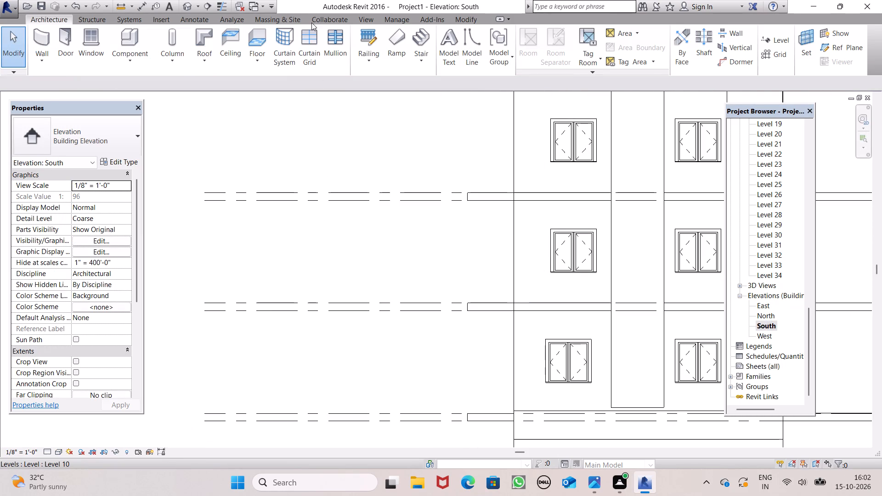
{"action": "left_click", "coordinate": [181, 4]}
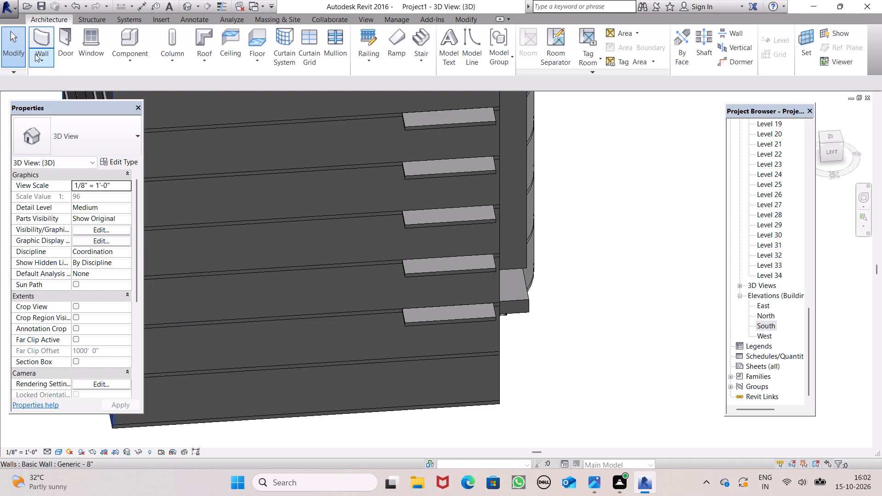
Draw a 4' high curtain wall, about 4'-4" long, along the lowest projecting slab's rear short edge, and end the chain there.
{"action": "left_click", "coordinate": [44, 44]}
{"action": "left_click", "coordinate": [76, 138]}
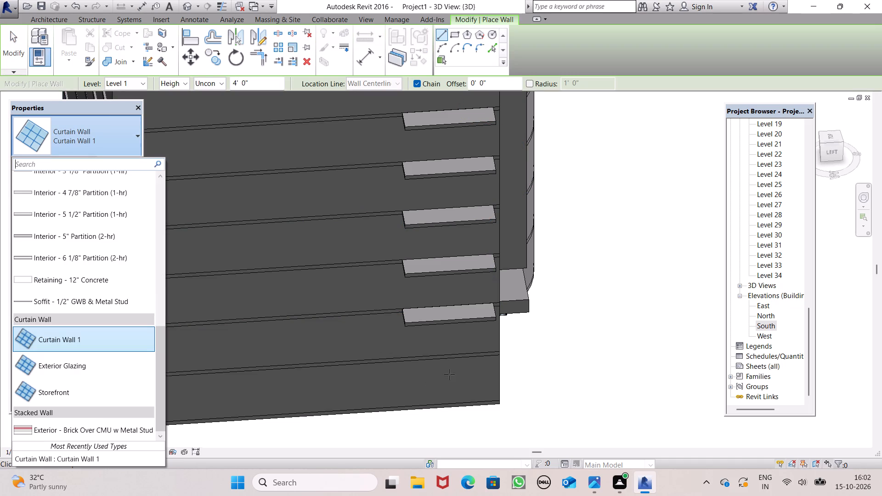
{"action": "scroll", "coordinate": [394, 320], "scroll_direction": "down", "scroll_amount": 1}
{"action": "scroll", "coordinate": [389, 315], "scroll_direction": "up", "scroll_amount": 5}
{"action": "scroll", "coordinate": [447, 306], "scroll_direction": "up", "scroll_amount": 5}
{"action": "scroll", "coordinate": [355, 311], "scroll_direction": "up", "scroll_amount": 6}
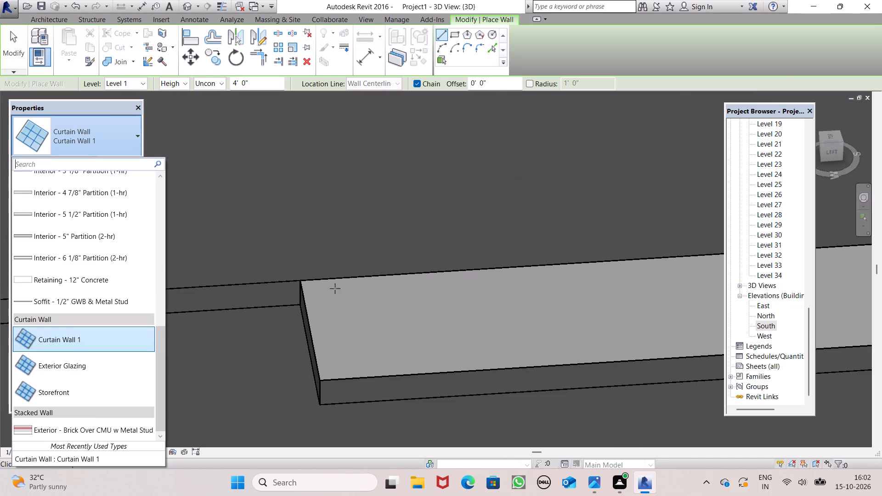
{"action": "left_click", "coordinate": [301, 275]}
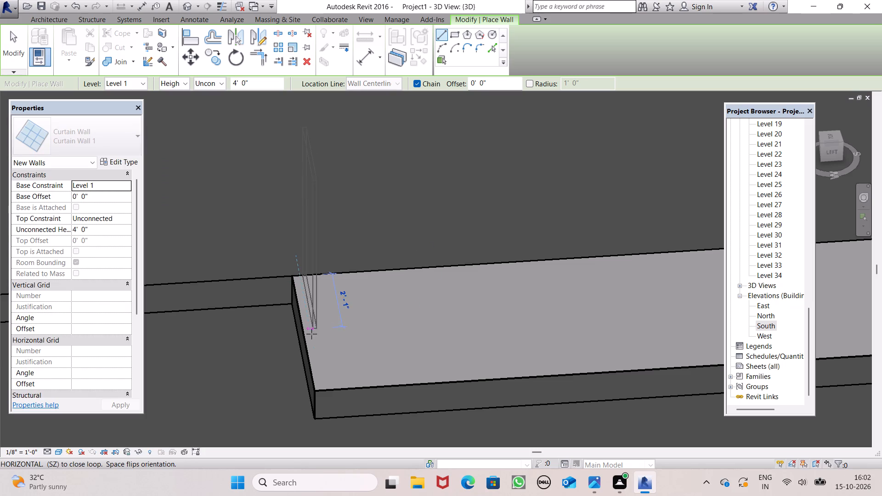
{"action": "left_click", "coordinate": [320, 385]}
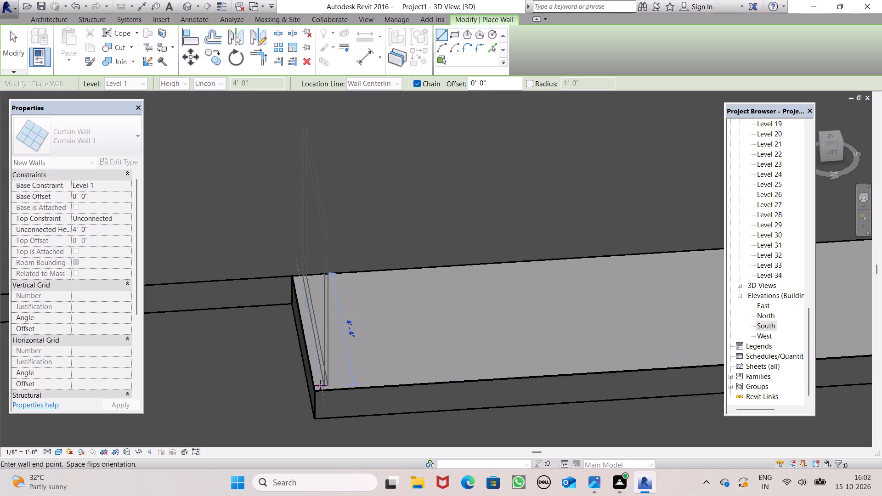
{"action": "scroll", "coordinate": [532, 348], "scroll_direction": "down", "scroll_amount": 4}
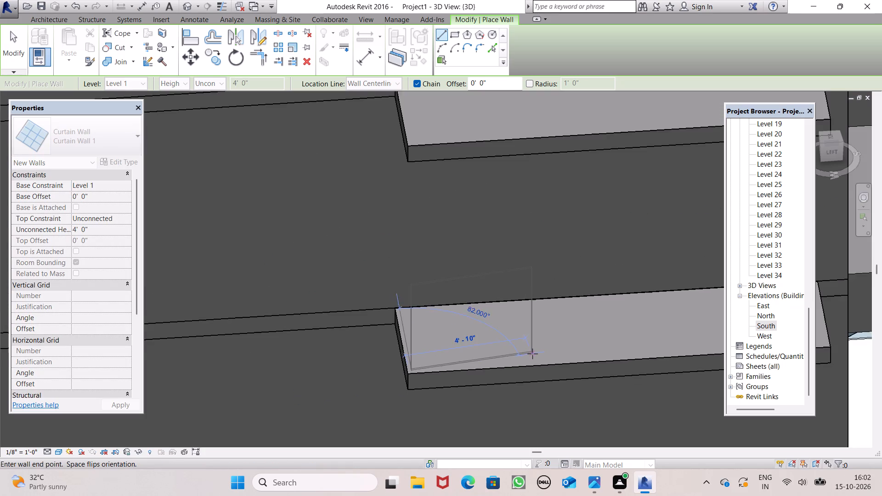
{"action": "scroll", "coordinate": [503, 361], "scroll_direction": "down", "scroll_amount": 3}
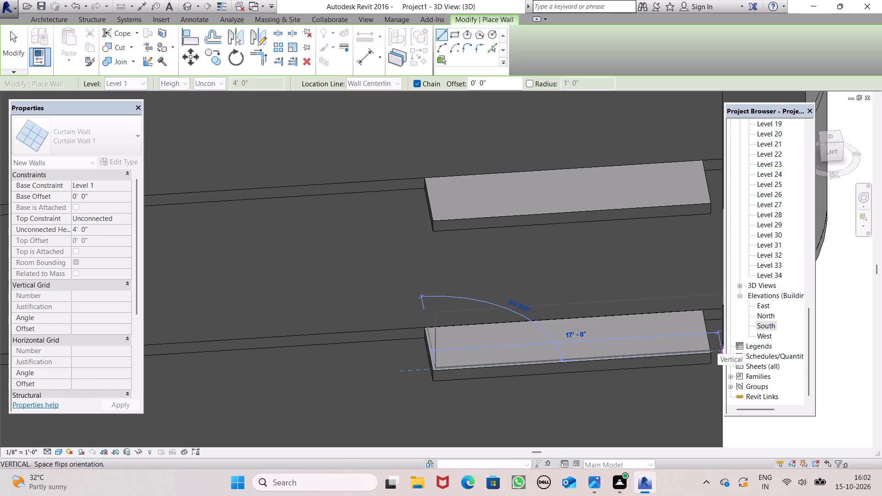
{"action": "scroll", "coordinate": [720, 348], "scroll_direction": "up", "scroll_amount": 1}
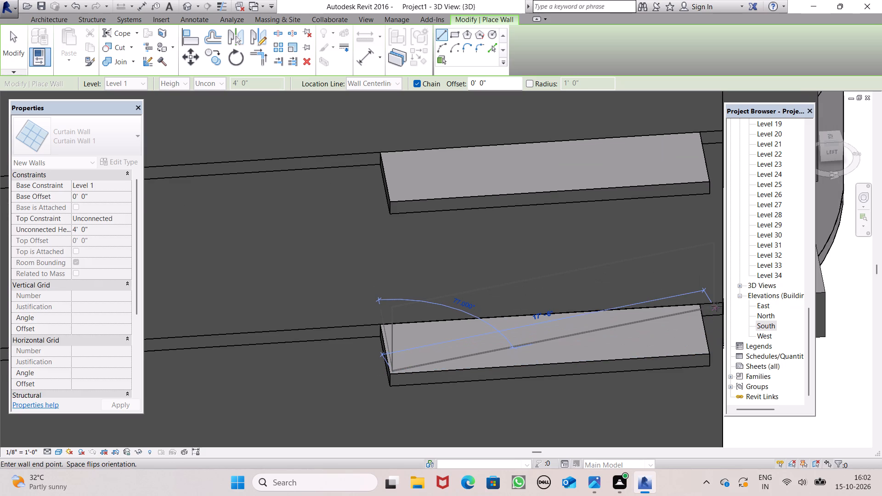
{"action": "key", "text": "Escape"}
Look through the project's view list for the floor plans, and check the lowest projecting slabs in 3D.
{"action": "scroll", "coordinate": [789, 261], "scroll_direction": "down", "scroll_amount": 1}
{"action": "scroll", "coordinate": [789, 261], "scroll_direction": "up", "scroll_amount": 3}
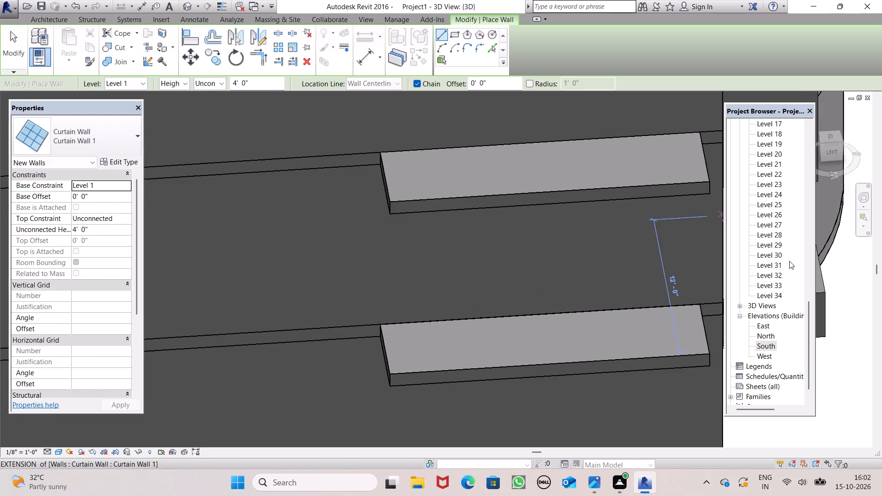
{"action": "scroll", "coordinate": [789, 261], "scroll_direction": "up", "scroll_amount": 2}
{"action": "scroll", "coordinate": [780, 256], "scroll_direction": "up", "scroll_amount": 20}
{"action": "scroll", "coordinate": [780, 256], "scroll_direction": "up", "scroll_amount": 3}
{"action": "scroll", "coordinate": [771, 214], "scroll_direction": "up", "scroll_amount": 2}
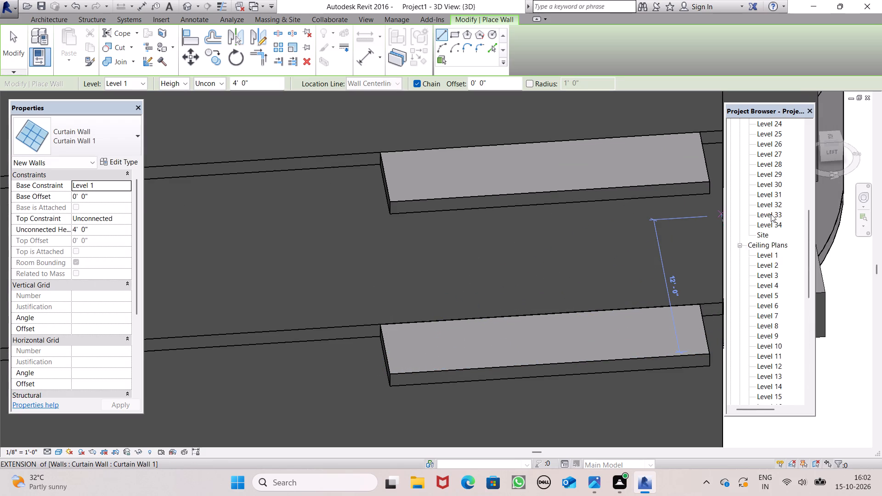
{"action": "scroll", "coordinate": [771, 214], "scroll_direction": "up", "scroll_amount": 19}
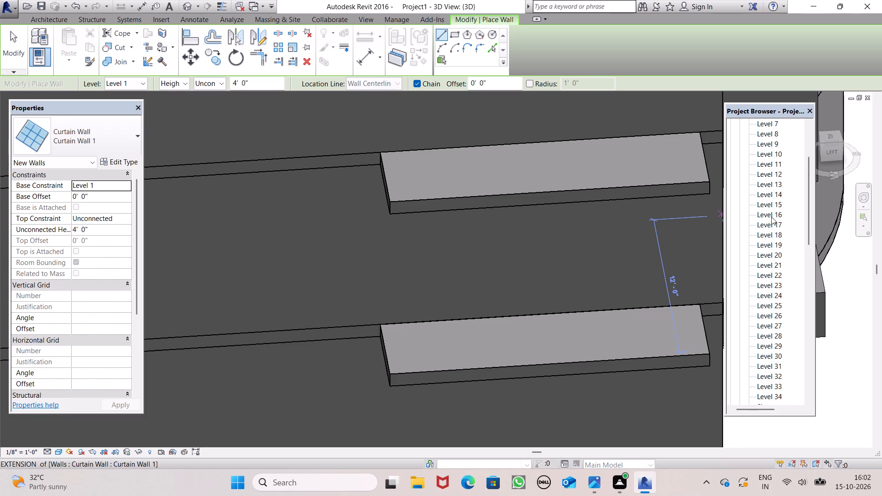
{"action": "scroll", "coordinate": [771, 217], "scroll_direction": "up", "scroll_amount": 15}
{"action": "scroll", "coordinate": [417, 230], "scroll_direction": "down", "scroll_amount": 4}
{"action": "scroll", "coordinate": [417, 230], "scroll_direction": "up", "scroll_amount": 1}
{"action": "scroll", "coordinate": [417, 230], "scroll_direction": "down", "scroll_amount": 1}
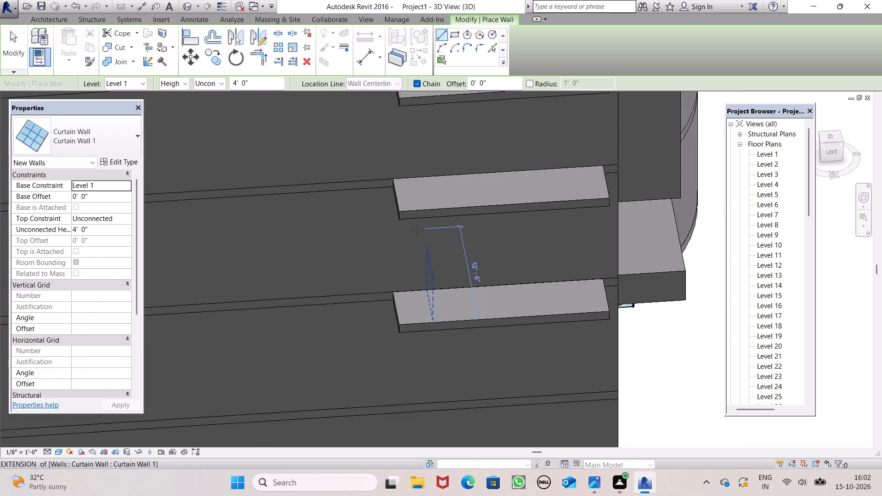
{"action": "scroll", "coordinate": [418, 246], "scroll_direction": "down", "scroll_amount": 2}
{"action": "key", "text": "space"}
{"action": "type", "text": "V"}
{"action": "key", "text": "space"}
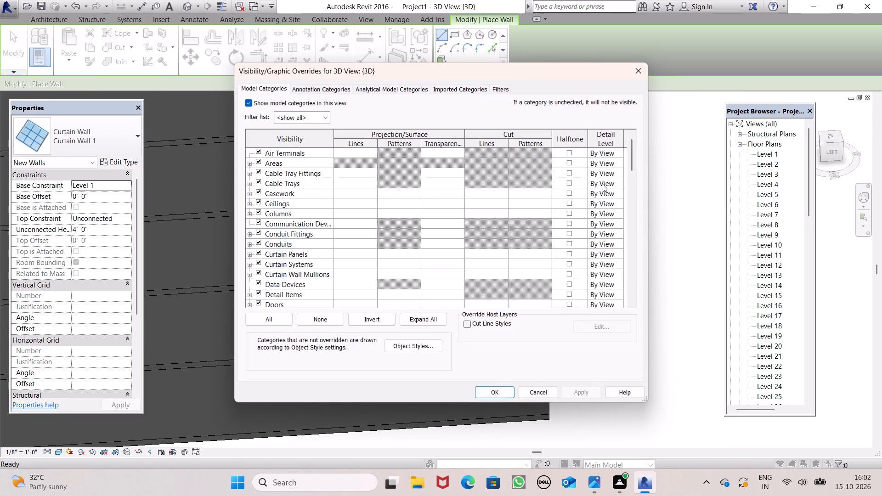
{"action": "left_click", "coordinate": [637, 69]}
In the Level 5 floor plan, draw a 4' high curtain wall about 4'-6" long along the projecting slab's rear short edge.
{"action": "scroll", "coordinate": [682, 205], "scroll_direction": "down", "scroll_amount": 2}
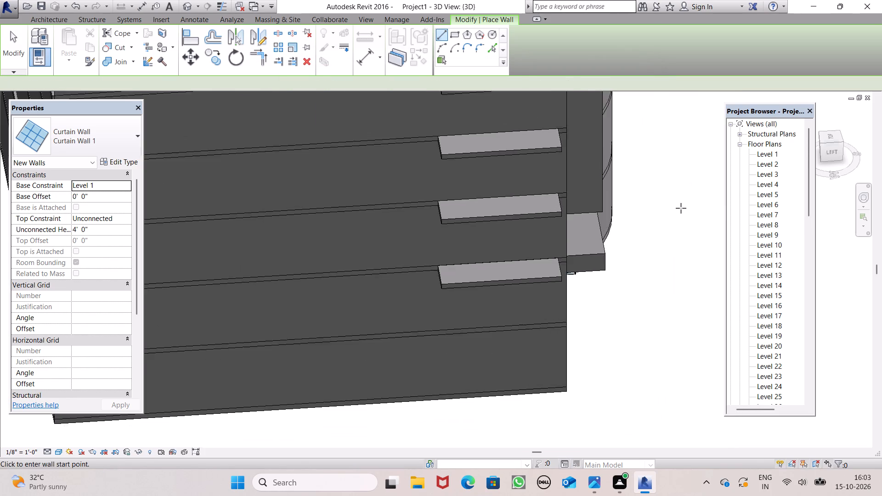
{"action": "scroll", "coordinate": [674, 234], "scroll_direction": "down", "scroll_amount": 1}
{"action": "scroll", "coordinate": [663, 304], "scroll_direction": "down", "scroll_amount": 1}
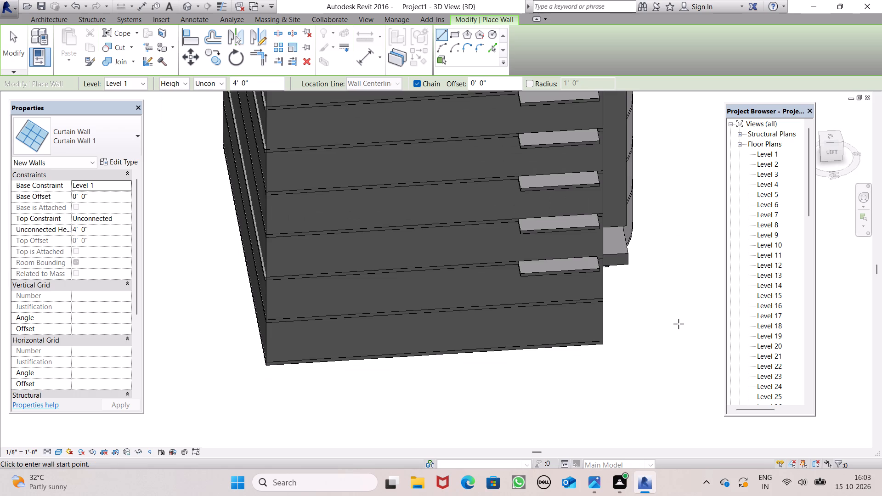
{"action": "middle_click_drag", "start_coordinate": [678, 324], "coordinate": [620, 270], "text": "shift"}
{"action": "middle_click", "coordinate": [620, 269], "text": "shift"}
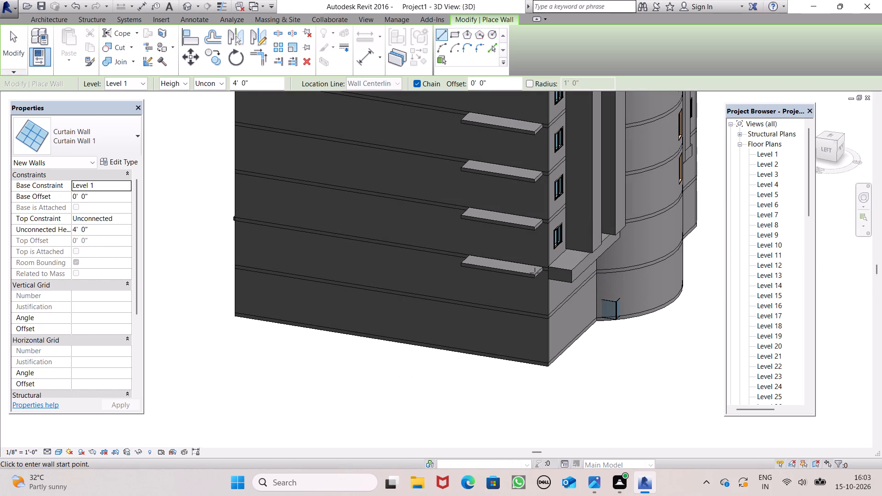
{"action": "double_click", "coordinate": [769, 192]}
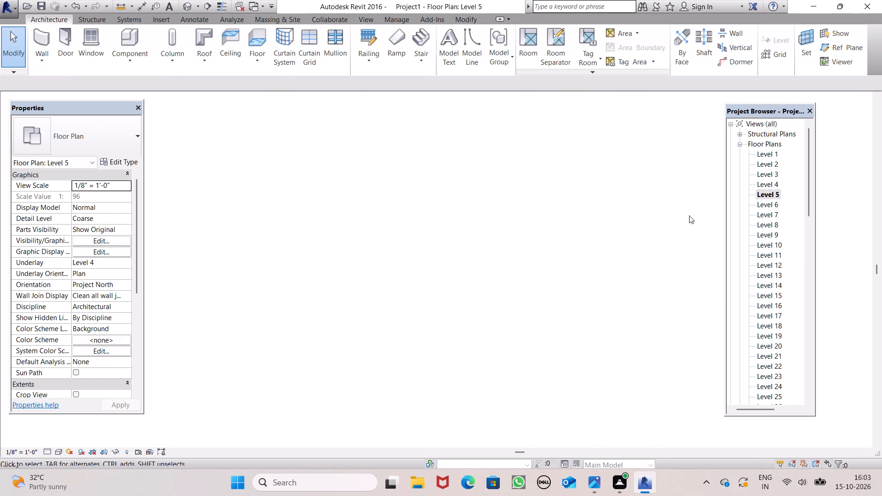
{"action": "scroll", "coordinate": [485, 269], "scroll_direction": "down", "scroll_amount": 6}
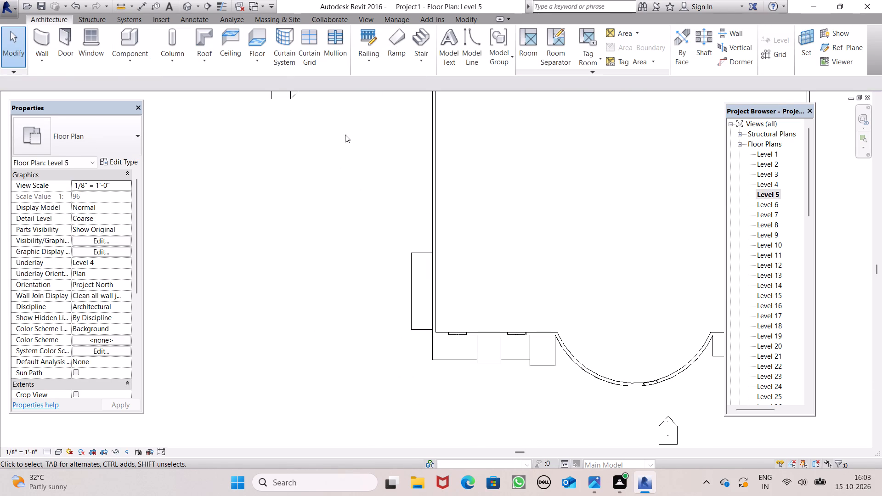
{"action": "left_click", "coordinate": [35, 44]}
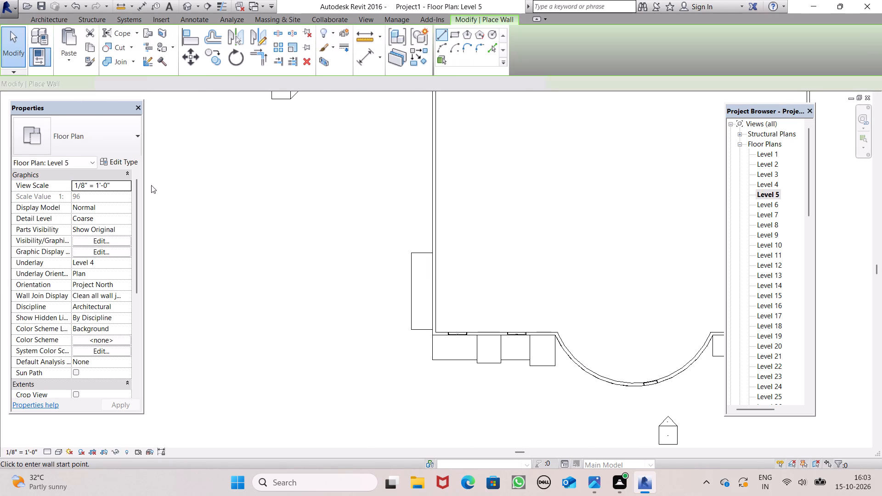
{"action": "scroll", "coordinate": [456, 255], "scroll_direction": "up", "scroll_amount": 5}
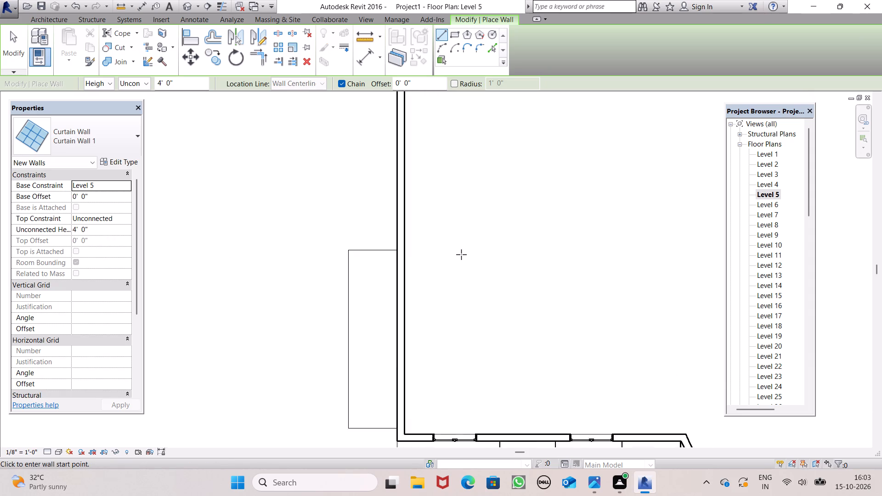
{"action": "scroll", "coordinate": [461, 254], "scroll_direction": "up", "scroll_amount": 3}
{"action": "scroll", "coordinate": [338, 252], "scroll_direction": "up", "scroll_amount": 5}
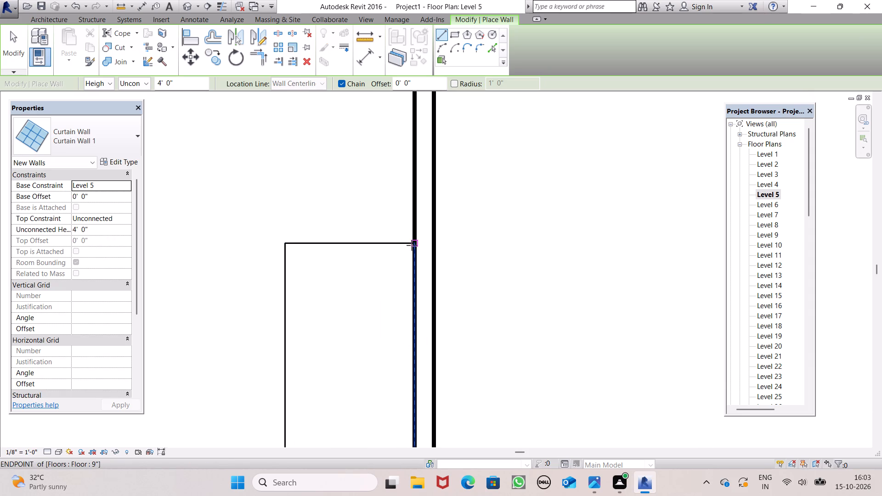
{"action": "left_click", "coordinate": [412, 246]}
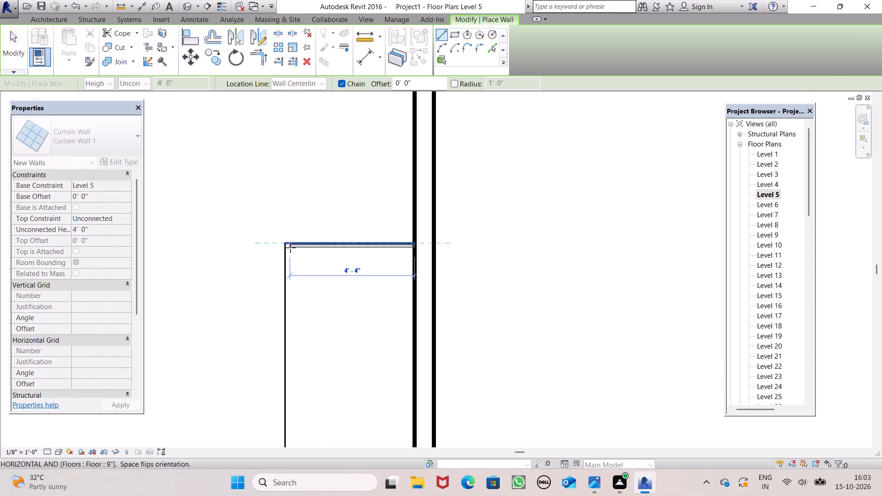
{"action": "scroll", "coordinate": [288, 250], "scroll_direction": "up", "scroll_amount": 8}
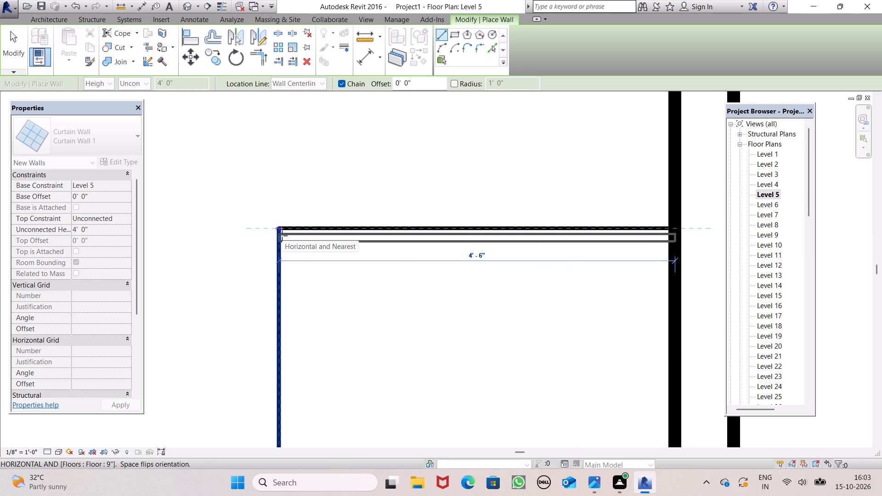
{"action": "left_click", "coordinate": [282, 236]}
Continue the chain with a 4' high curtain wall about 16'-6" long along the slab's outer long edge.
{"action": "scroll", "coordinate": [332, 143], "scroll_direction": "down", "scroll_amount": 4}
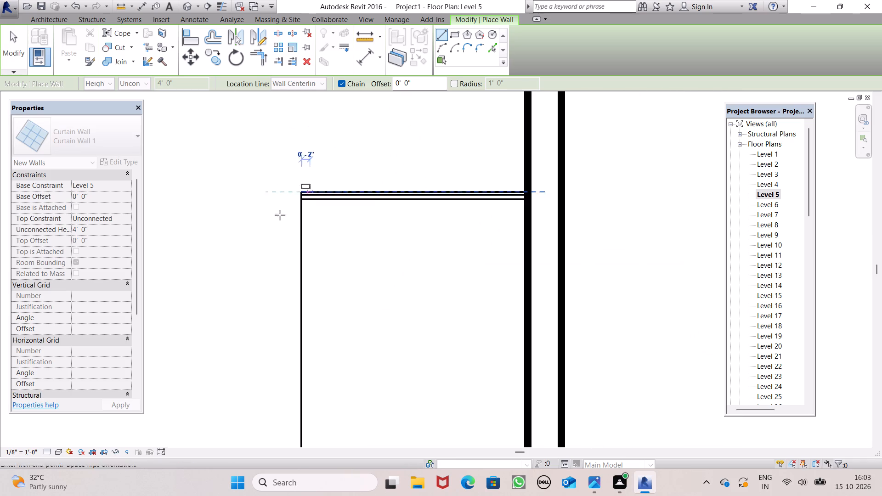
{"action": "scroll", "coordinate": [291, 299], "scroll_direction": "down", "scroll_amount": 6}
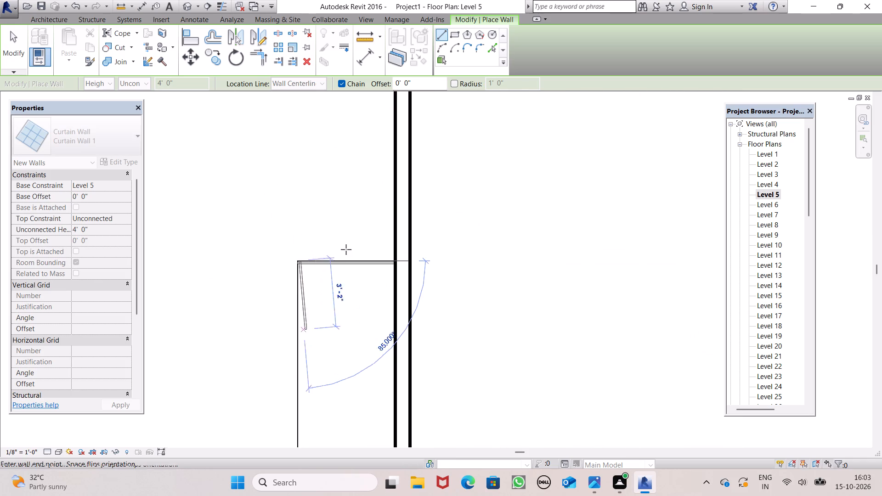
{"action": "scroll", "coordinate": [354, 231], "scroll_direction": "down", "scroll_amount": 2}
{"action": "scroll", "coordinate": [354, 231], "scroll_direction": "up", "scroll_amount": 1}
{"action": "scroll", "coordinate": [354, 231], "scroll_direction": "down", "scroll_amount": 9}
{"action": "scroll", "coordinate": [335, 319], "scroll_direction": "up", "scroll_amount": 6}
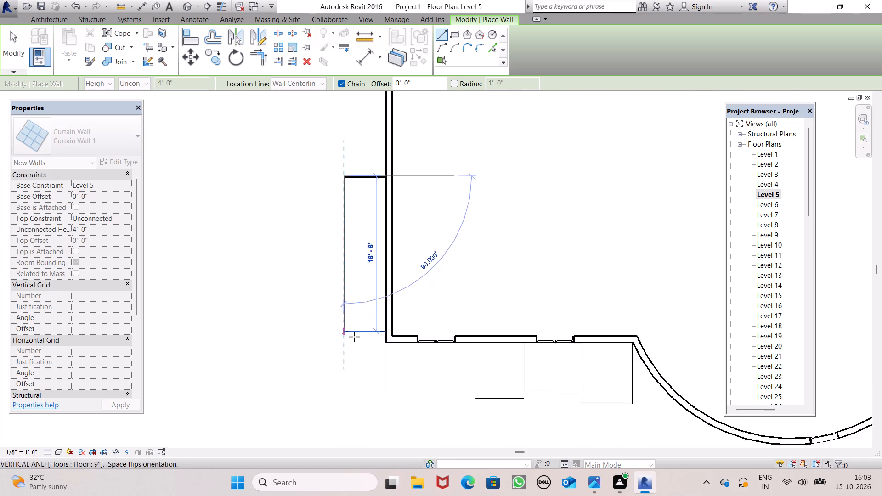
{"action": "scroll", "coordinate": [354, 337], "scroll_direction": "up", "scroll_amount": 16}
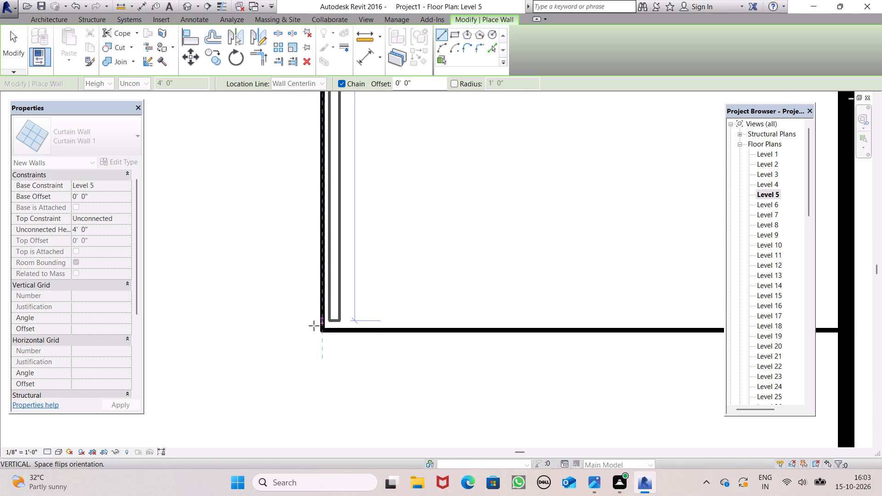
{"action": "left_click", "coordinate": [314, 326]}
Draw the closing 4' high curtain wall along the slab's front short edge up to the building wall, and end the chain.
{"action": "scroll", "coordinate": [455, 322], "scroll_direction": "down", "scroll_amount": 2}
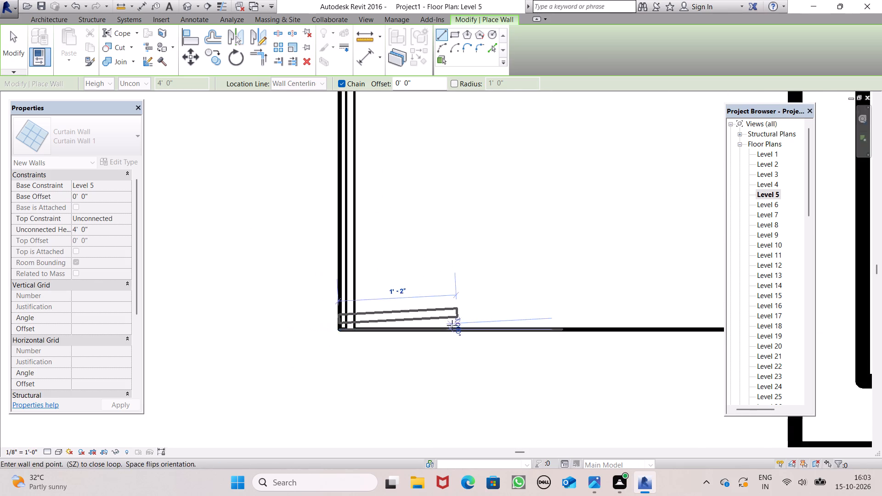
{"action": "scroll", "coordinate": [356, 392], "scroll_direction": "down", "scroll_amount": 8}
{"action": "scroll", "coordinate": [470, 372], "scroll_direction": "up", "scroll_amount": 3}
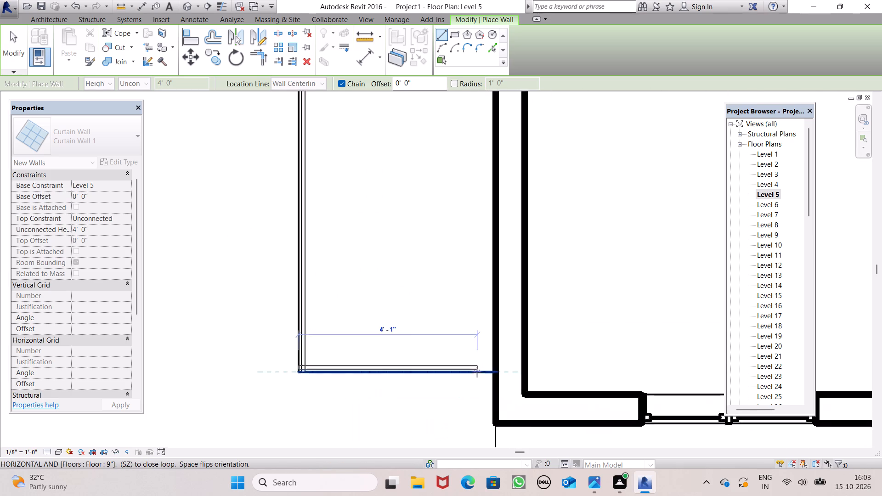
{"action": "scroll", "coordinate": [477, 372], "scroll_direction": "up", "scroll_amount": 1}
{"action": "scroll", "coordinate": [477, 372], "scroll_direction": "down", "scroll_amount": 1}
{"action": "scroll", "coordinate": [477, 372], "scroll_direction": "up", "scroll_amount": 11}
{"action": "left_click", "coordinate": [487, 378]}
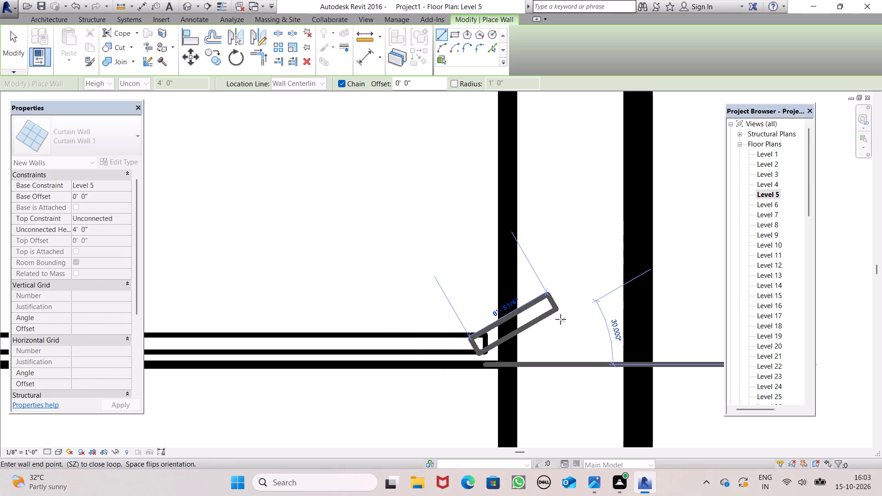
{"action": "key", "text": "Escape"}
Inspect the new curtain wall enclosure on the lowest projecting slab in the 3D view.
{"action": "scroll", "coordinate": [479, 166], "scroll_direction": "down", "scroll_amount": 4}
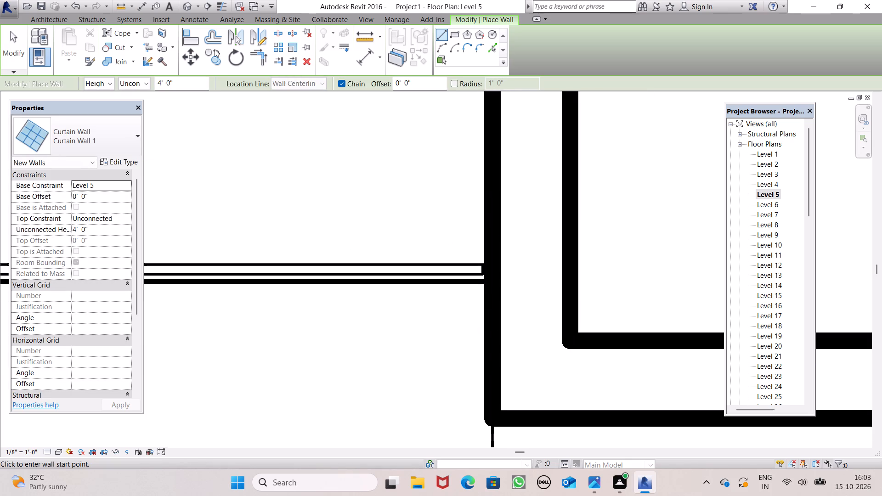
{"action": "left_click", "coordinate": [186, 4]}
{"action": "scroll", "coordinate": [294, 190], "scroll_direction": "down", "scroll_amount": 1}
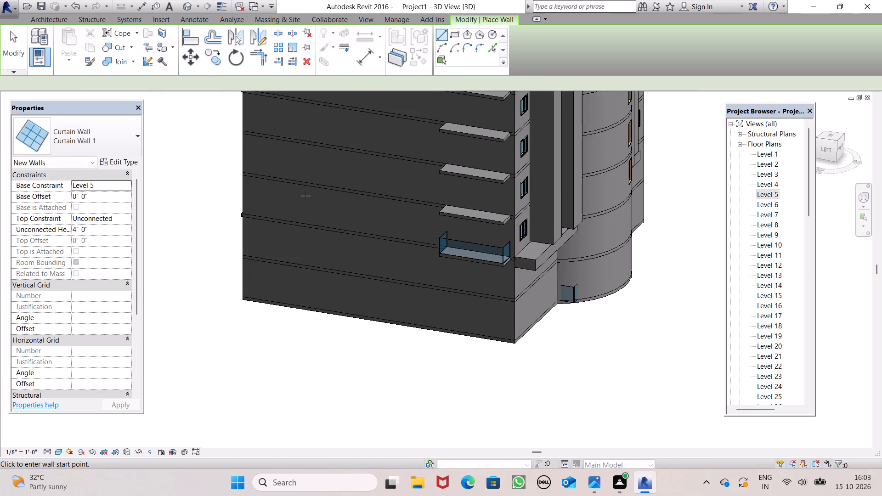
{"action": "scroll", "coordinate": [348, 203], "scroll_direction": "up", "scroll_amount": 4}
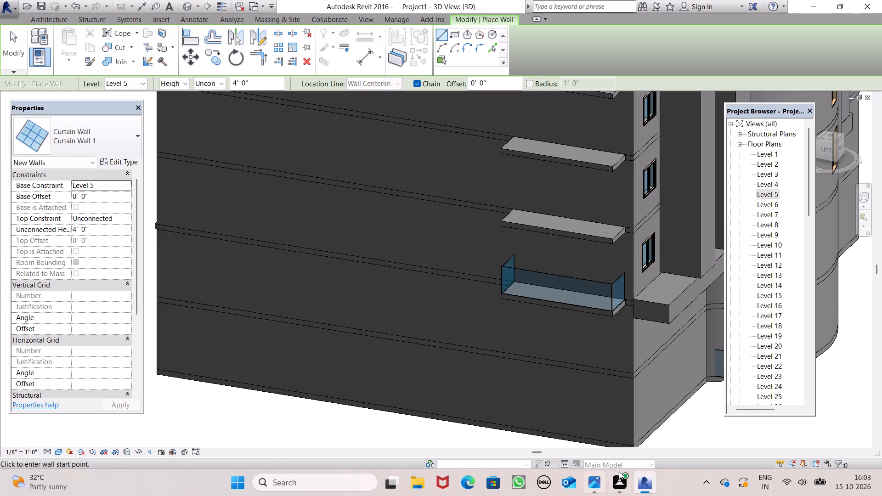
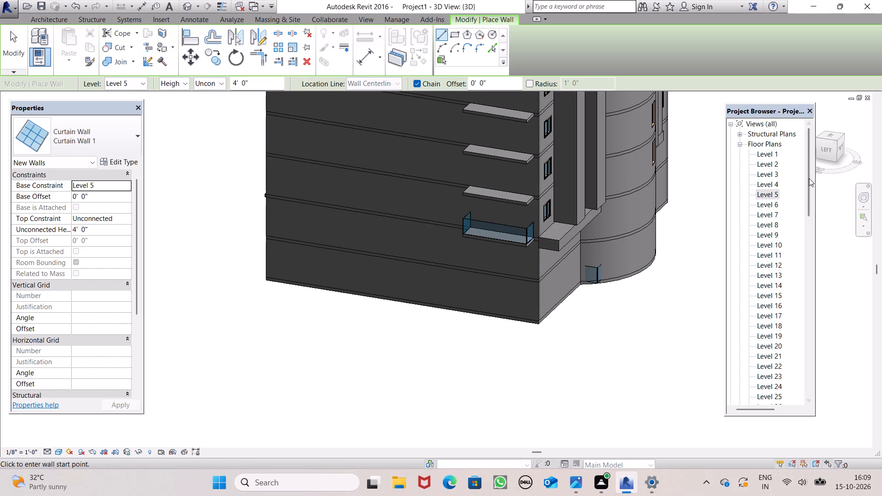
Open the Level 6 floor plan at the projecting slab beside the left wall and start a Curtain Wall 1 wall.
{"action": "double_click", "coordinate": [766, 206]}
{"action": "scroll", "coordinate": [421, 267], "scroll_direction": "down", "scroll_amount": 3}
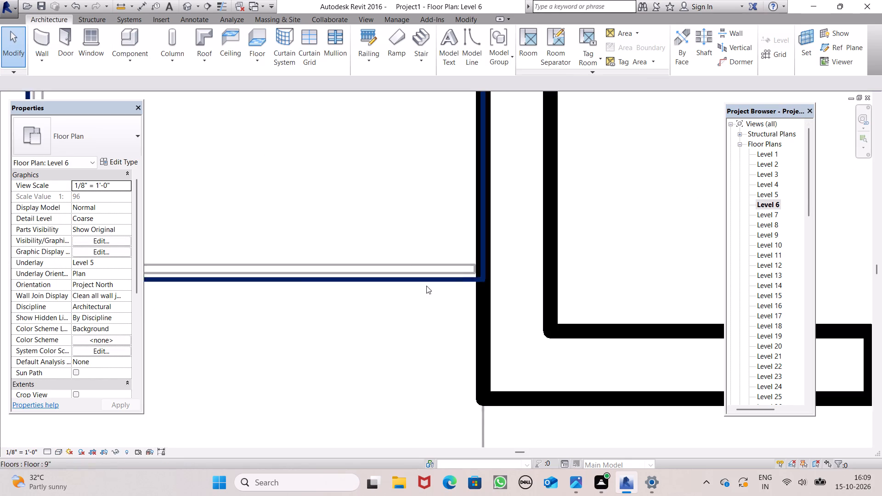
{"action": "scroll", "coordinate": [426, 286], "scroll_direction": "down", "scroll_amount": 3}
{"action": "scroll", "coordinate": [438, 331], "scroll_direction": "down", "scroll_amount": 10}
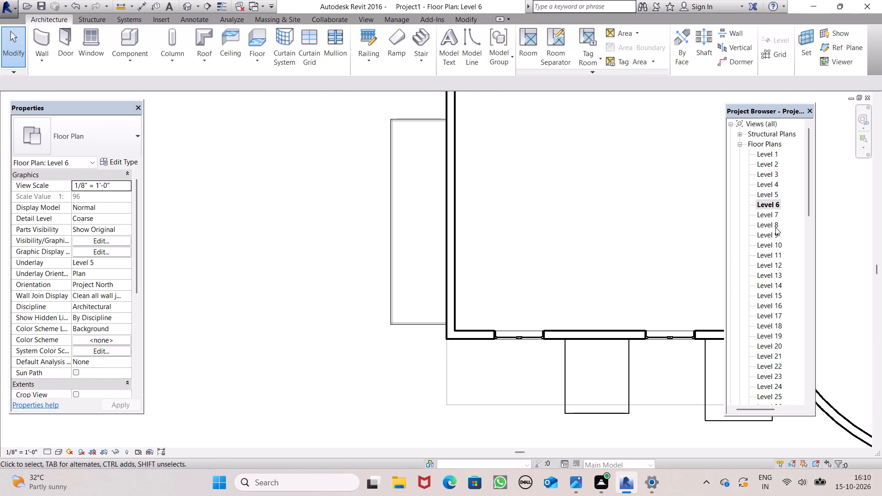
{"action": "double_click", "coordinate": [774, 218]}
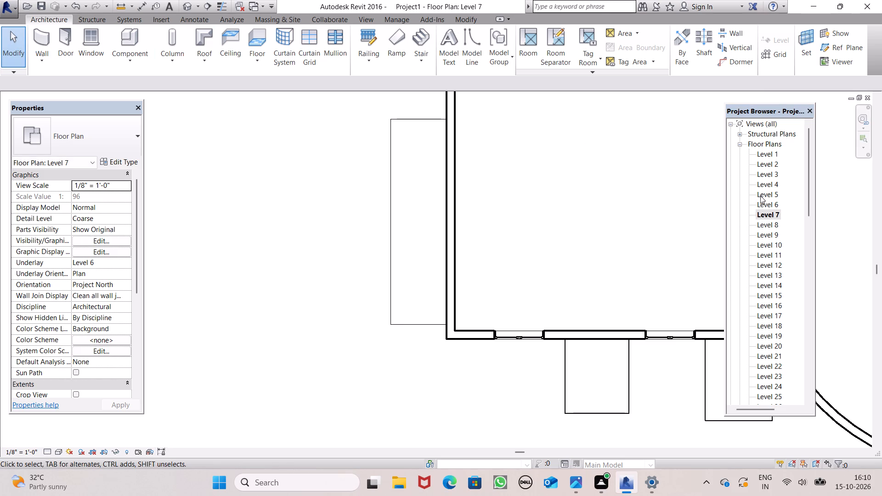
{"action": "double_click", "coordinate": [768, 206]}
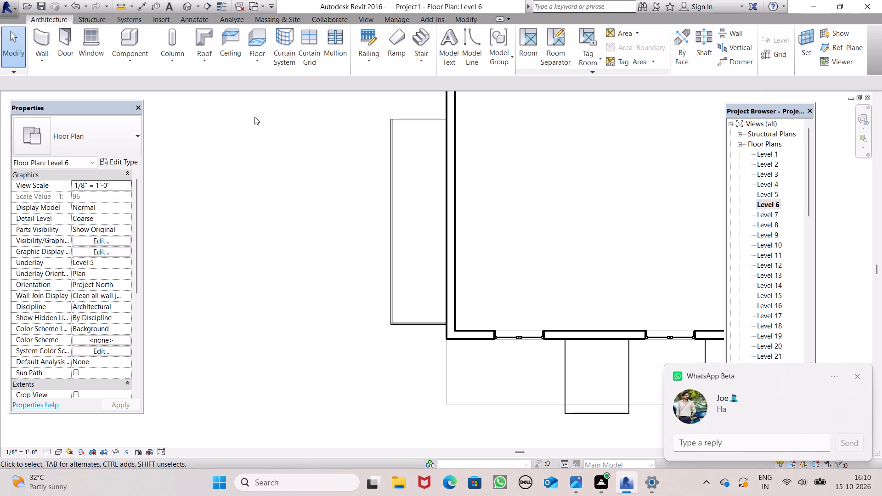
{"action": "left_click", "coordinate": [861, 379]}
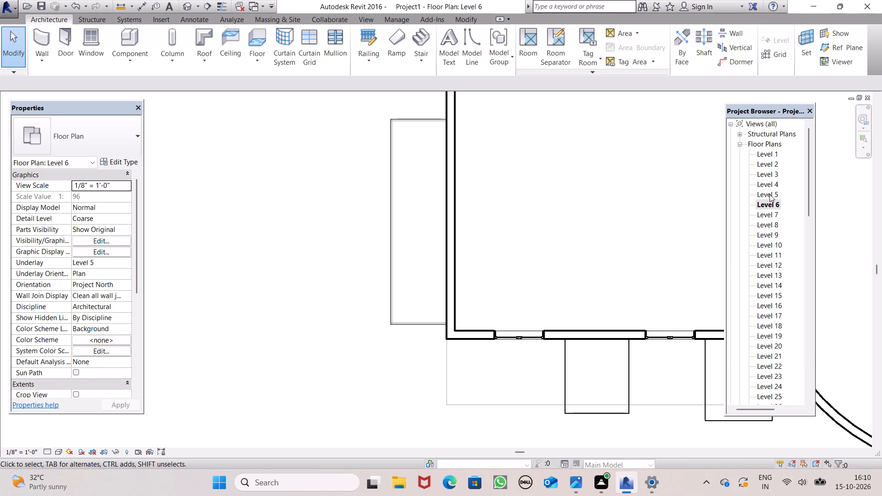
{"action": "double_click", "coordinate": [769, 208]}
{"action": "scroll", "coordinate": [441, 173], "scroll_direction": "down", "scroll_amount": 3}
{"action": "scroll", "coordinate": [447, 108], "scroll_direction": "up", "scroll_amount": 6}
{"action": "scroll", "coordinate": [404, 59], "scroll_direction": "down", "scroll_amount": 1}
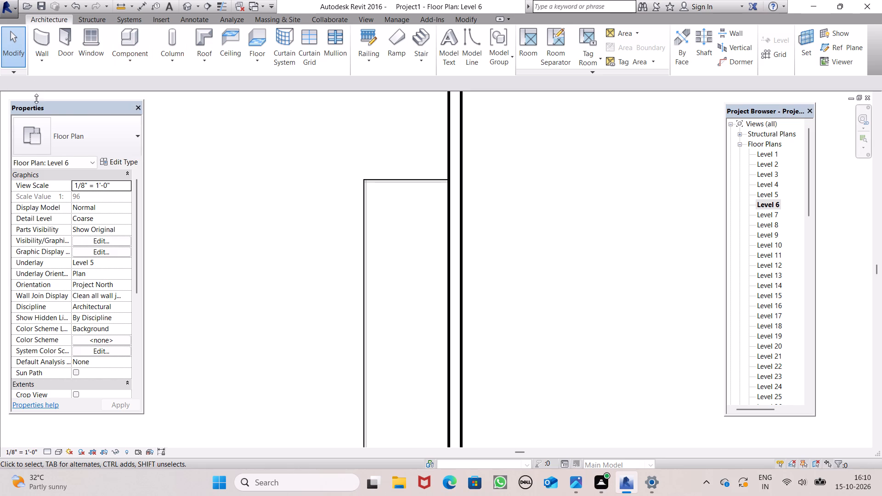
{"action": "left_click", "coordinate": [41, 60]}
{"action": "left_click", "coordinate": [33, 67]}
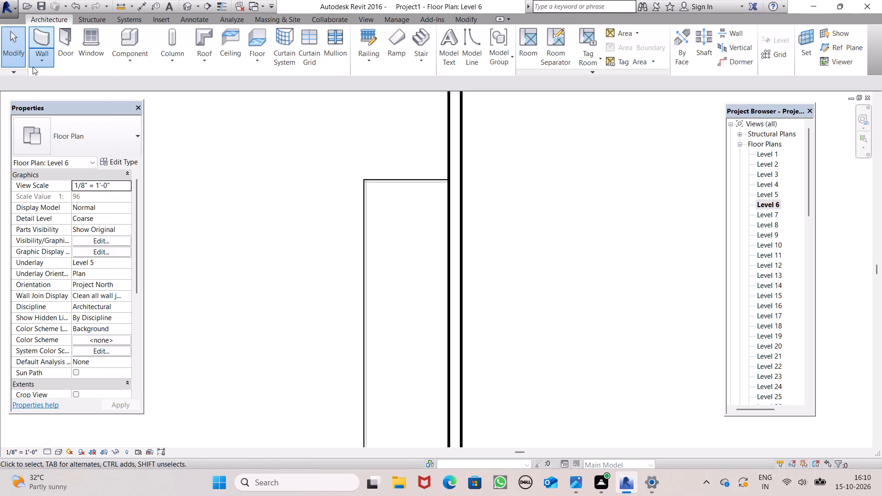
{"action": "left_click", "coordinate": [34, 27]}
{"action": "left_click", "coordinate": [41, 37]}
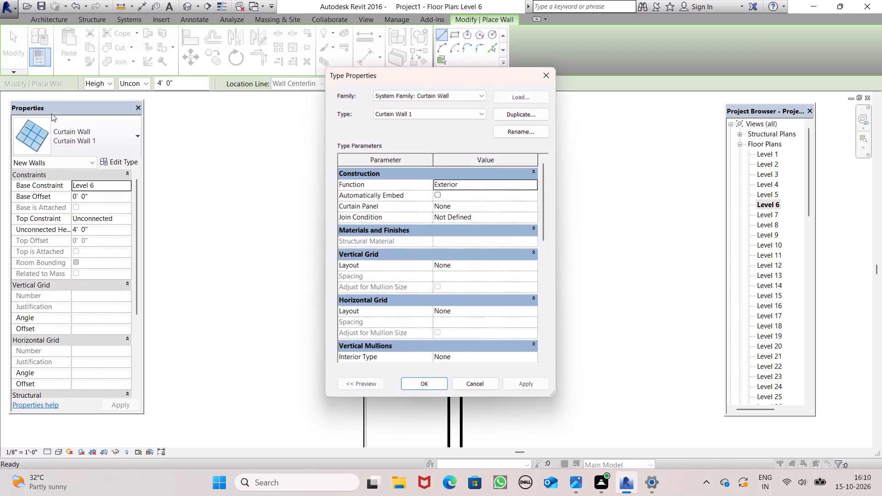
{"action": "left_click", "coordinate": [55, 126]}
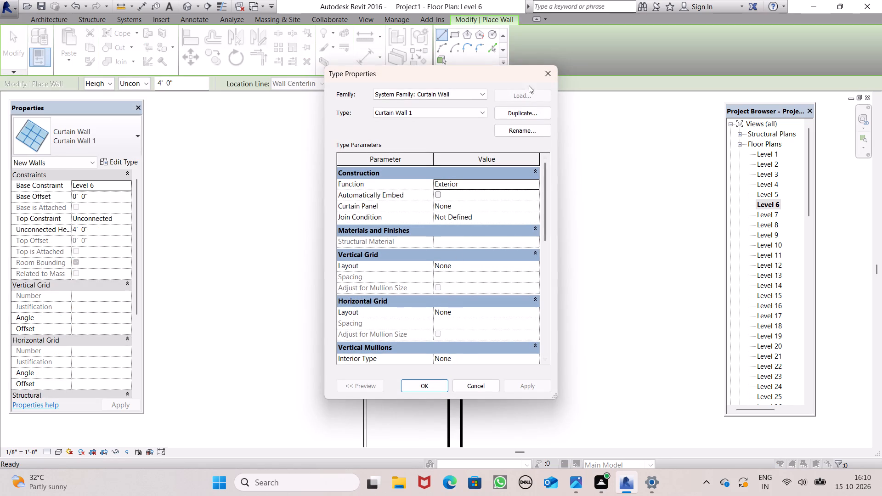
{"action": "left_click", "coordinate": [553, 74]}
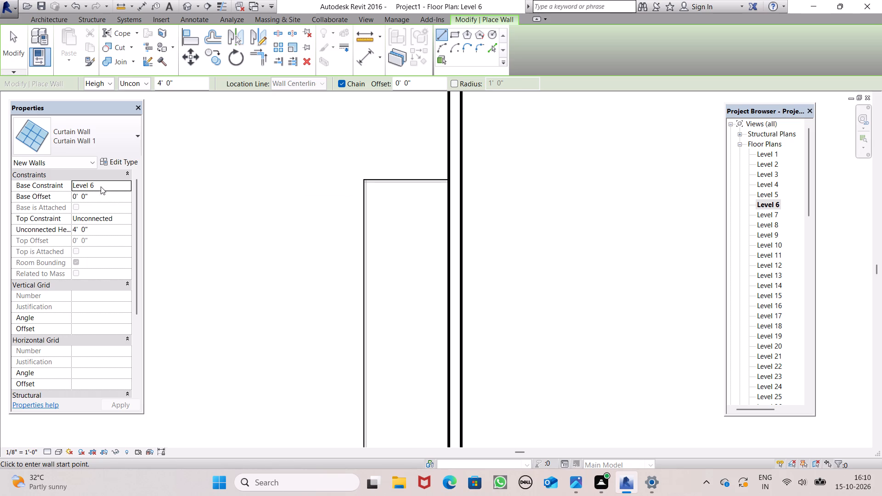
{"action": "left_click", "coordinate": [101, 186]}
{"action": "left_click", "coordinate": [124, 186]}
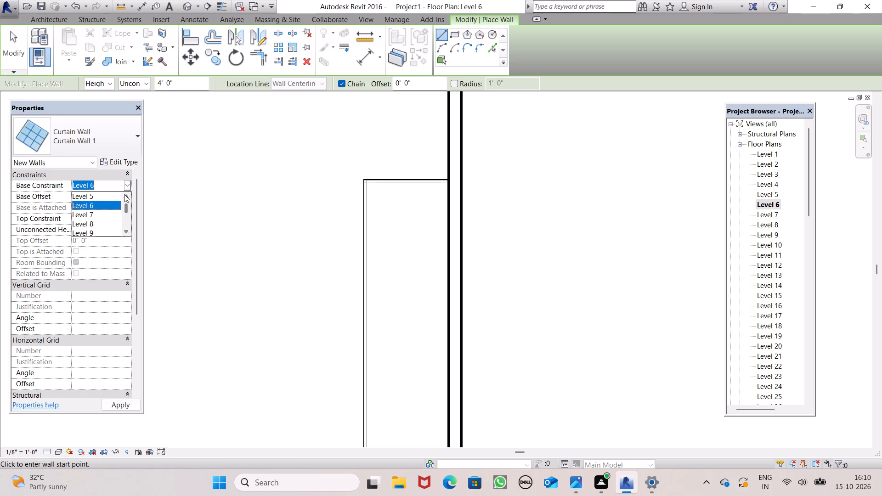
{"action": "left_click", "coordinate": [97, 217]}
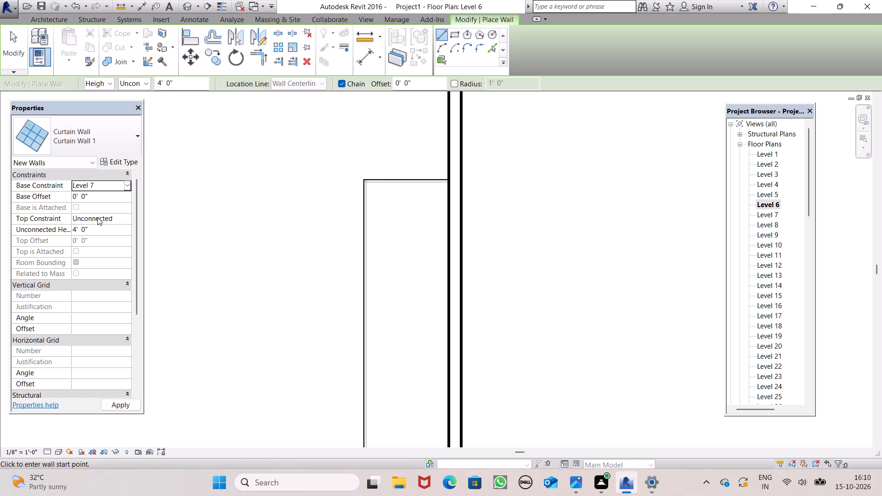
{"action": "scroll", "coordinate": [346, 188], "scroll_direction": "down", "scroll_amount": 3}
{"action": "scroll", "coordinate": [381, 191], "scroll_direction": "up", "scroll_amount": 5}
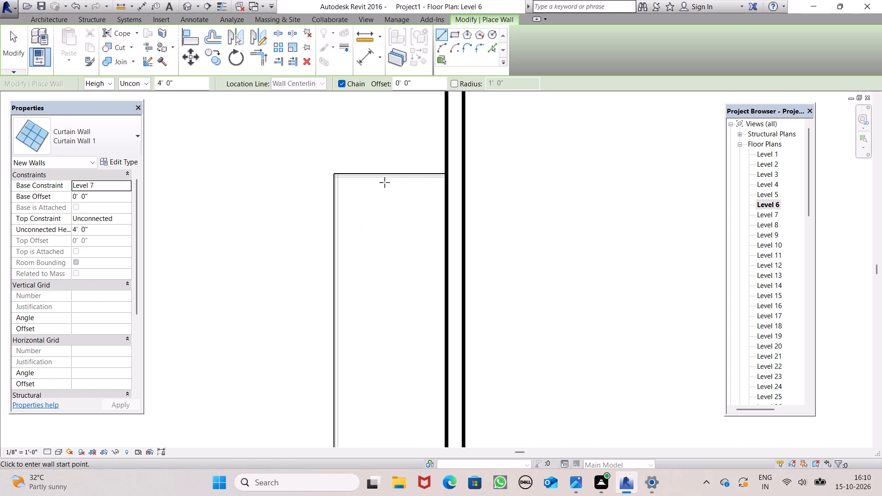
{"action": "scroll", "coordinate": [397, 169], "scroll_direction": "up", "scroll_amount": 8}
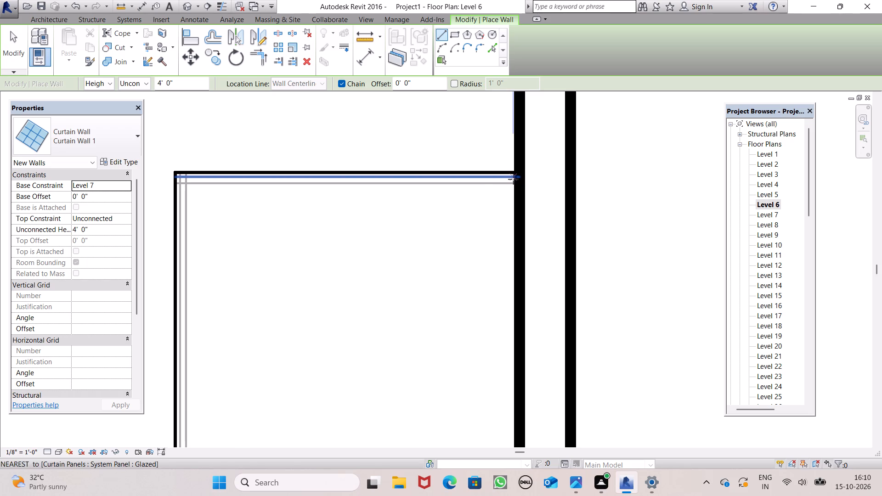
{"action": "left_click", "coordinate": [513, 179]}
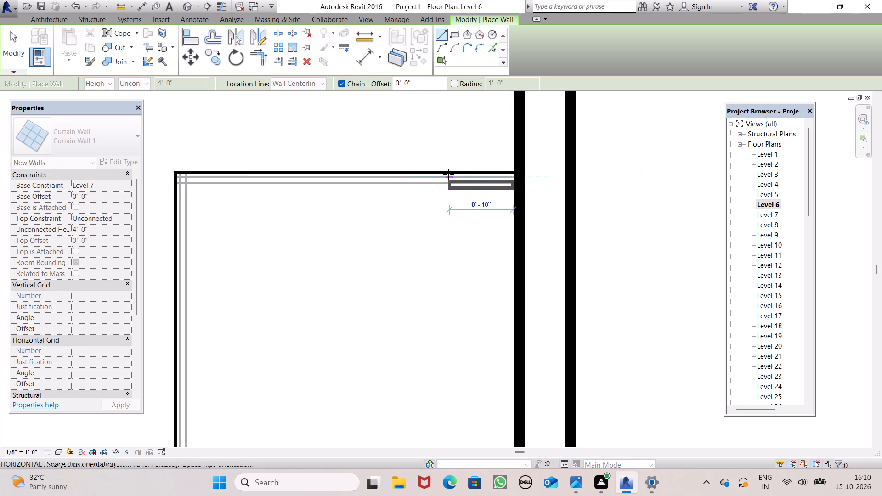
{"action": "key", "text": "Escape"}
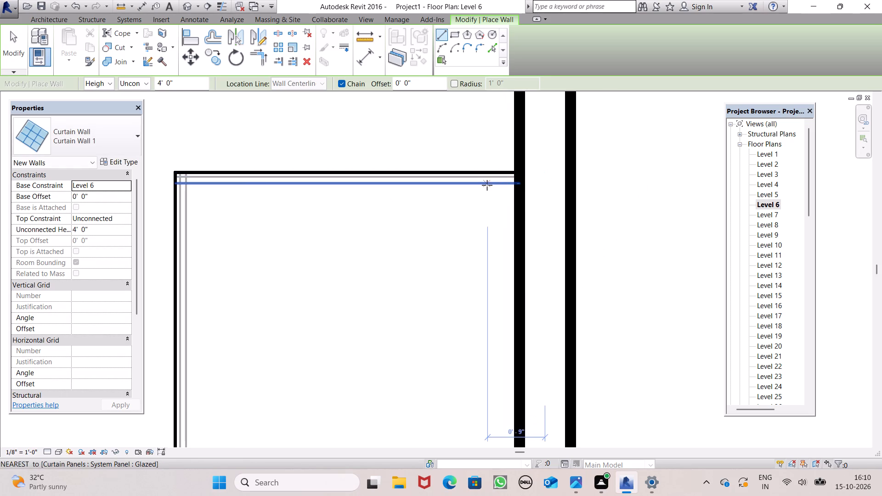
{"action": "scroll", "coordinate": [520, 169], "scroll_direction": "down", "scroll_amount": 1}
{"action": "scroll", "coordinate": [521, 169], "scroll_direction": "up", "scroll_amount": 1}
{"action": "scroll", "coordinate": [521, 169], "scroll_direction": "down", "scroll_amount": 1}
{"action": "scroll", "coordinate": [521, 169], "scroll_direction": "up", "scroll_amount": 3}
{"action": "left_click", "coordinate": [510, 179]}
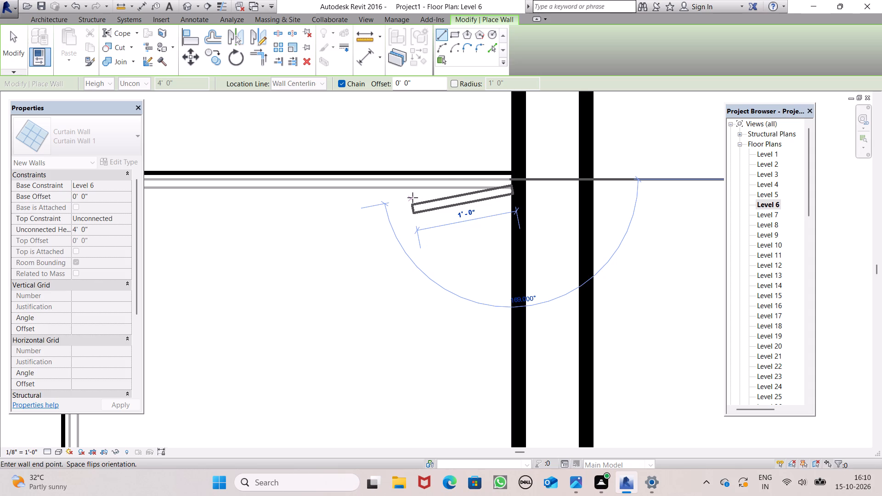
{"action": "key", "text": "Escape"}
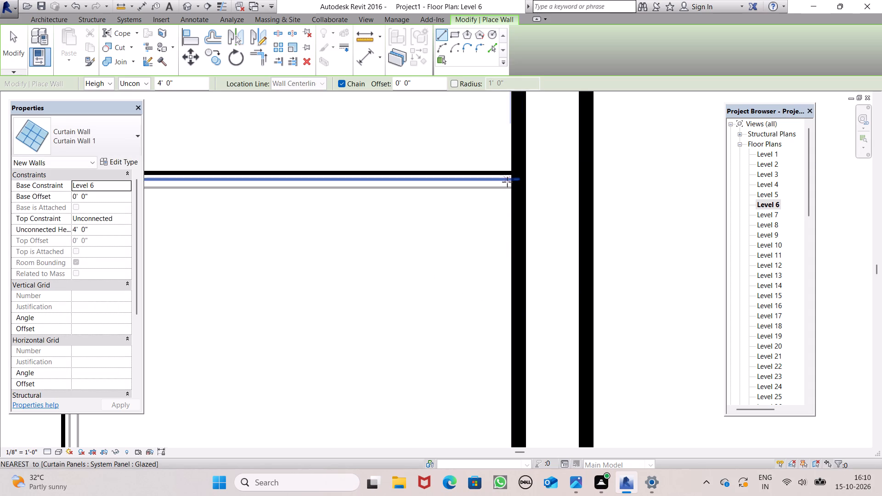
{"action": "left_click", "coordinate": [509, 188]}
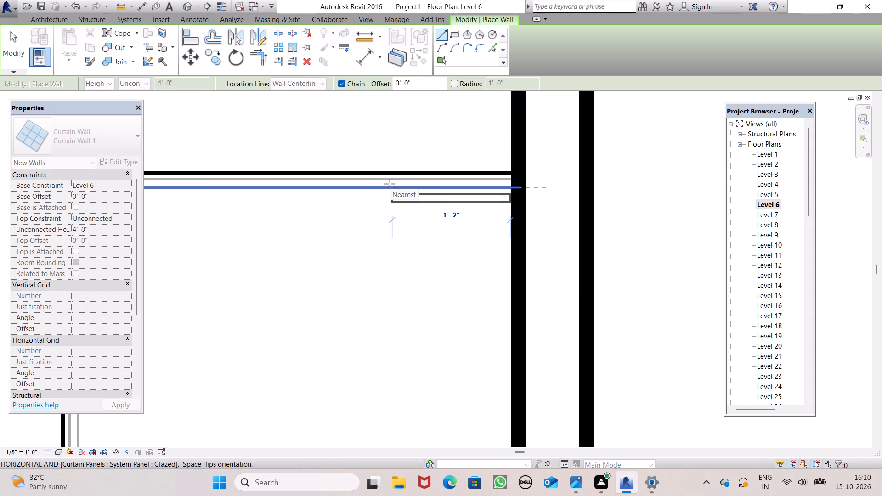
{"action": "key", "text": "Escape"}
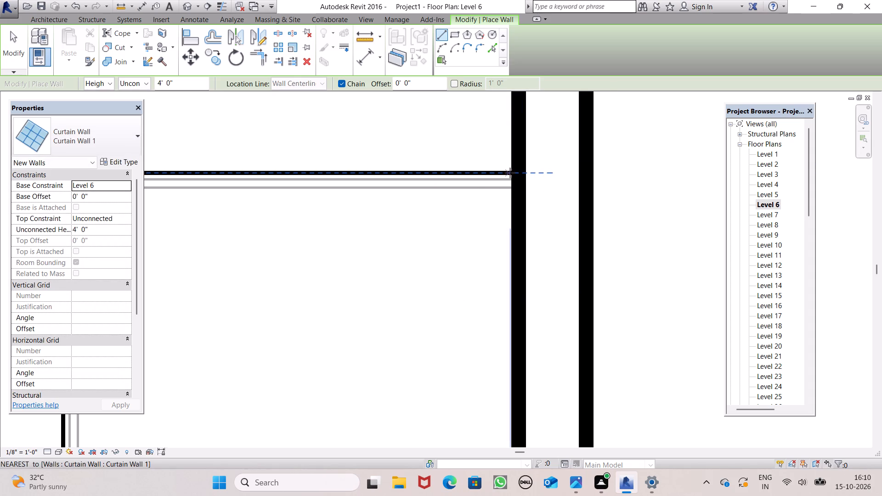
Draw a 4' high Level 6 curtain wall along the projecting slab's rear short edge, from the building wall to the outer corner.
{"action": "left_click", "coordinate": [510, 173]}
{"action": "scroll", "coordinate": [353, 171], "scroll_direction": "down", "scroll_amount": 2}
{"action": "scroll", "coordinate": [353, 178], "scroll_direction": "up", "scroll_amount": 1}
{"action": "scroll", "coordinate": [353, 178], "scroll_direction": "down", "scroll_amount": 6}
{"action": "scroll", "coordinate": [266, 174], "scroll_direction": "up", "scroll_amount": 12}
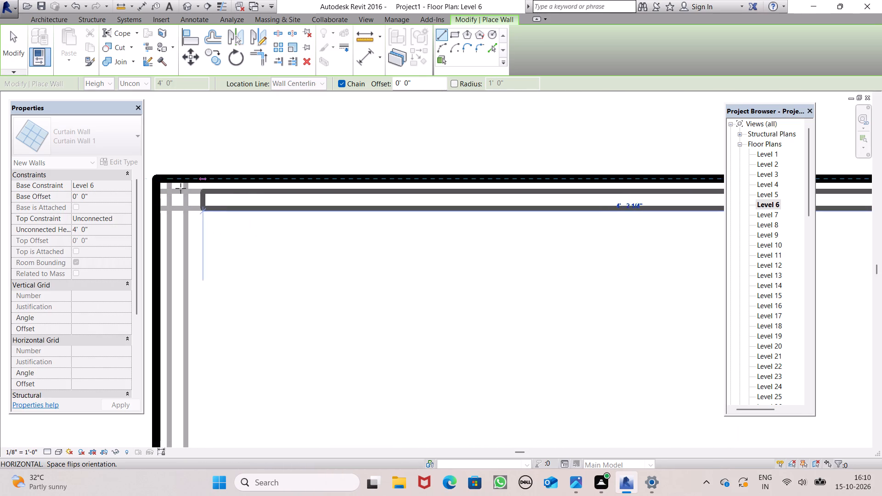
{"action": "left_click", "coordinate": [159, 188]}
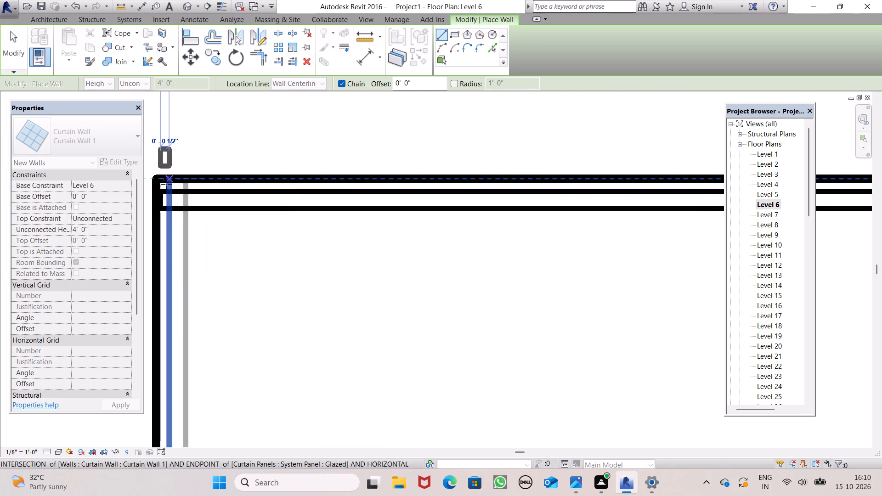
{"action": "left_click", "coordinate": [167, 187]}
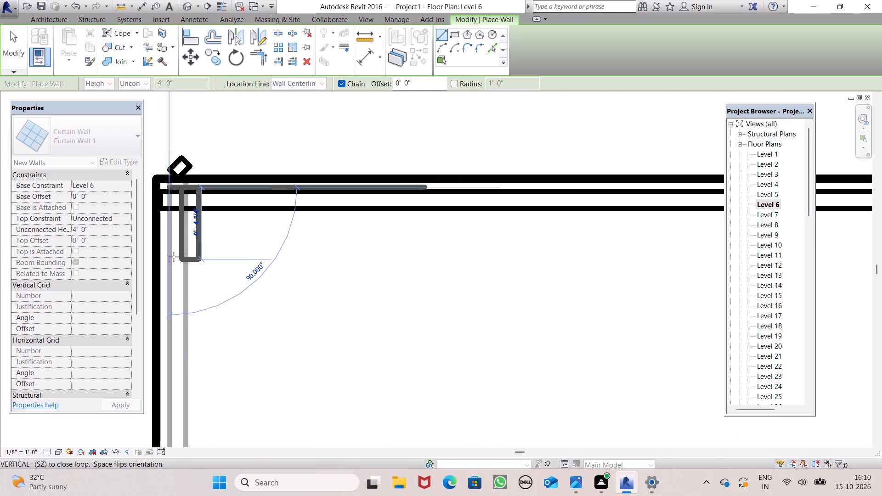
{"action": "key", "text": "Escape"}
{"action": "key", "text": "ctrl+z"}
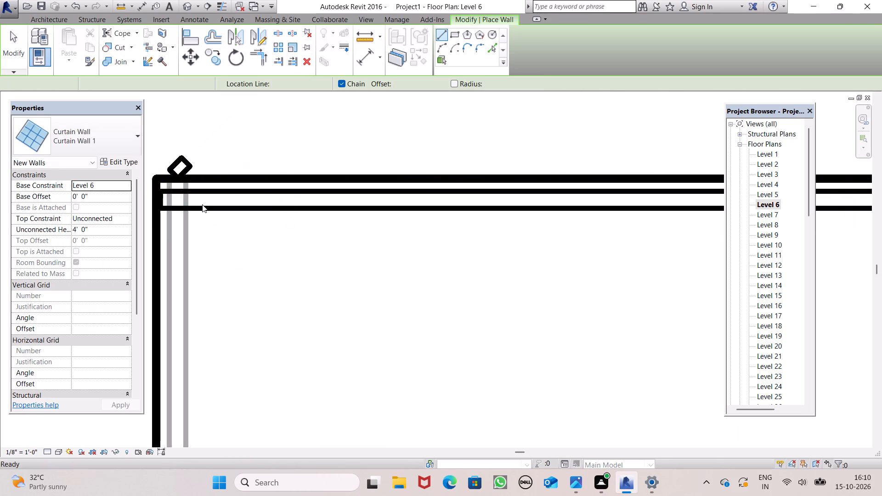
Draw a 4' high curtain wall along the Level 6 slab's outer long edge, from the rear corner to the front corner, and end the chain.
{"action": "left_click", "coordinate": [152, 180]}
{"action": "scroll", "coordinate": [182, 270], "scroll_direction": "down", "scroll_amount": 4}
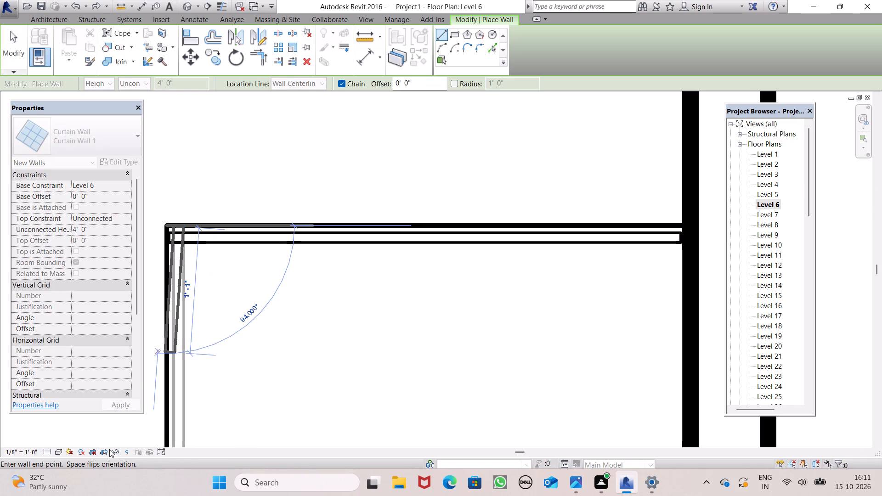
{"action": "scroll", "coordinate": [367, 160], "scroll_direction": "down", "scroll_amount": 8}
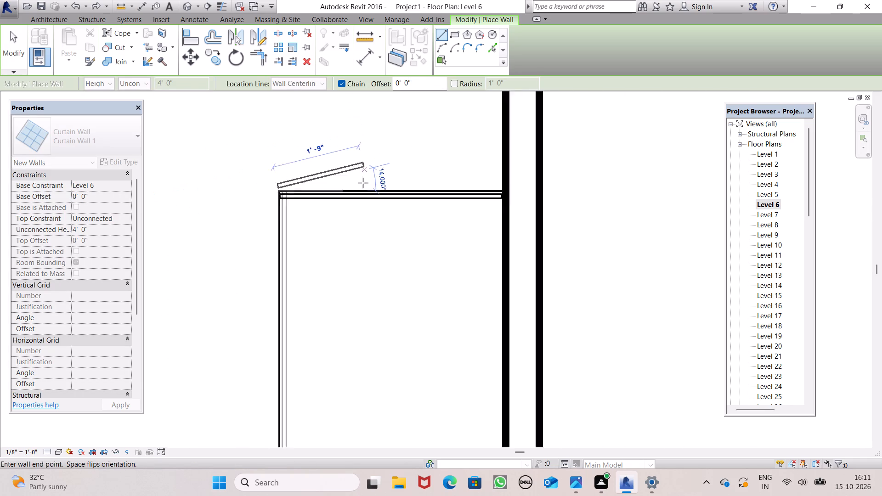
{"action": "scroll", "coordinate": [363, 183], "scroll_direction": "down", "scroll_amount": 5}
{"action": "scroll", "coordinate": [336, 262], "scroll_direction": "down", "scroll_amount": 6}
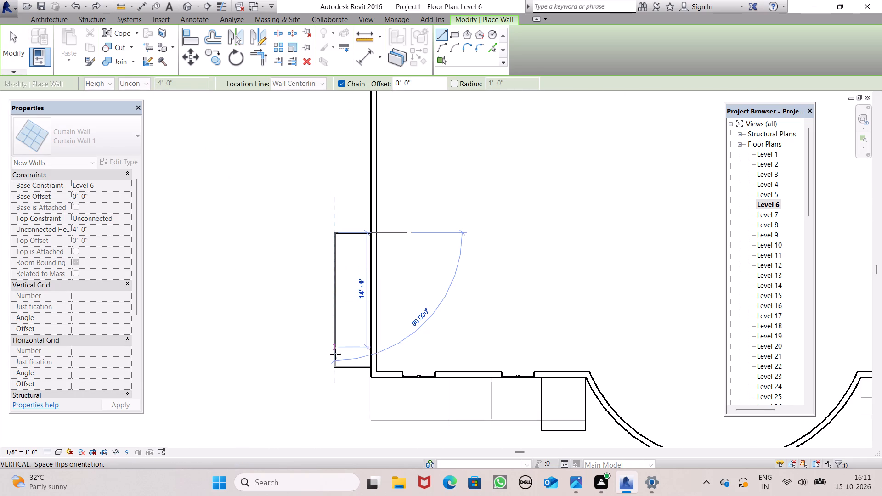
{"action": "scroll", "coordinate": [335, 363], "scroll_direction": "up", "scroll_amount": 14}
{"action": "scroll", "coordinate": [326, 401], "scroll_direction": "up", "scroll_amount": 2}
{"action": "scroll", "coordinate": [325, 401], "scroll_direction": "down", "scroll_amount": 1}
{"action": "scroll", "coordinate": [325, 401], "scroll_direction": "up", "scroll_amount": 1}
{"action": "scroll", "coordinate": [325, 401], "scroll_direction": "down", "scroll_amount": 1}
{"action": "scroll", "coordinate": [324, 401], "scroll_direction": "up", "scroll_amount": 11}
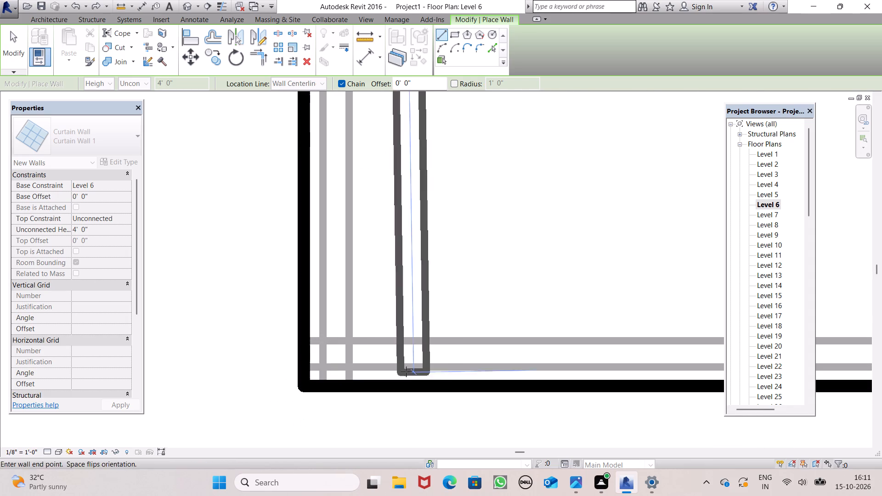
{"action": "left_click", "coordinate": [343, 378]}
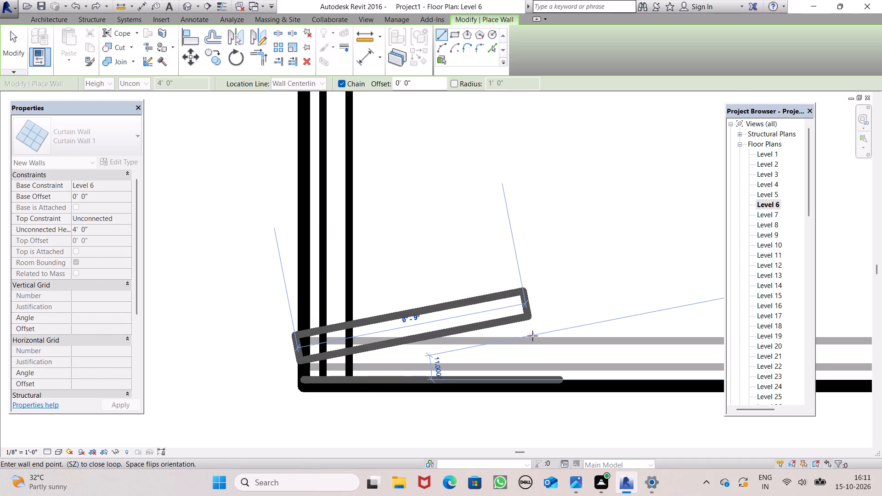
{"action": "scroll", "coordinate": [575, 280], "scroll_direction": "down", "scroll_amount": 5}
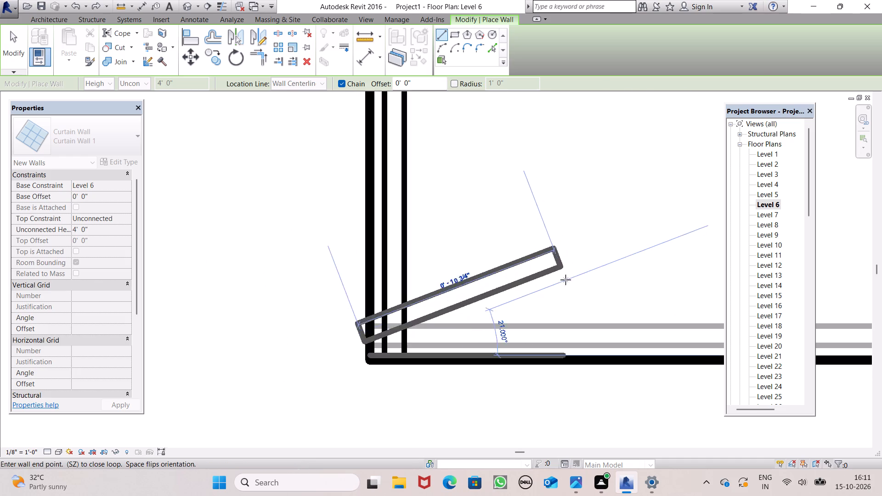
{"action": "scroll", "coordinate": [565, 280], "scroll_direction": "down", "scroll_amount": 2}
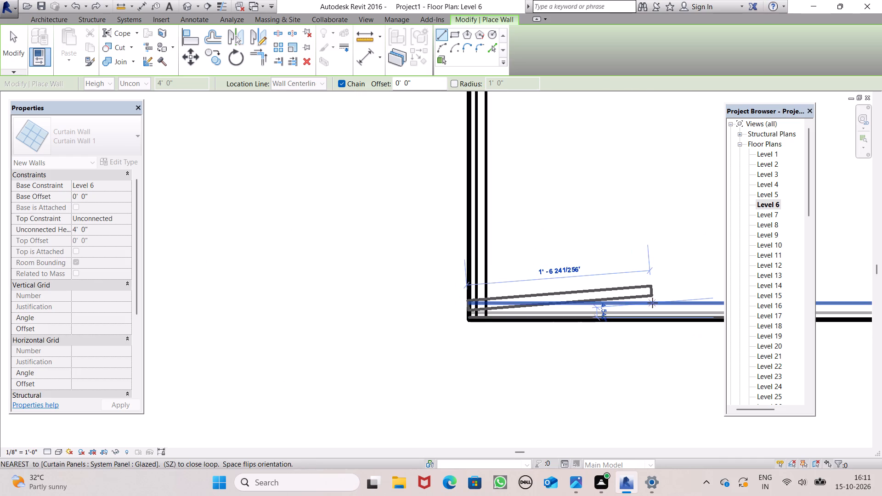
{"action": "key", "text": "Escape"}
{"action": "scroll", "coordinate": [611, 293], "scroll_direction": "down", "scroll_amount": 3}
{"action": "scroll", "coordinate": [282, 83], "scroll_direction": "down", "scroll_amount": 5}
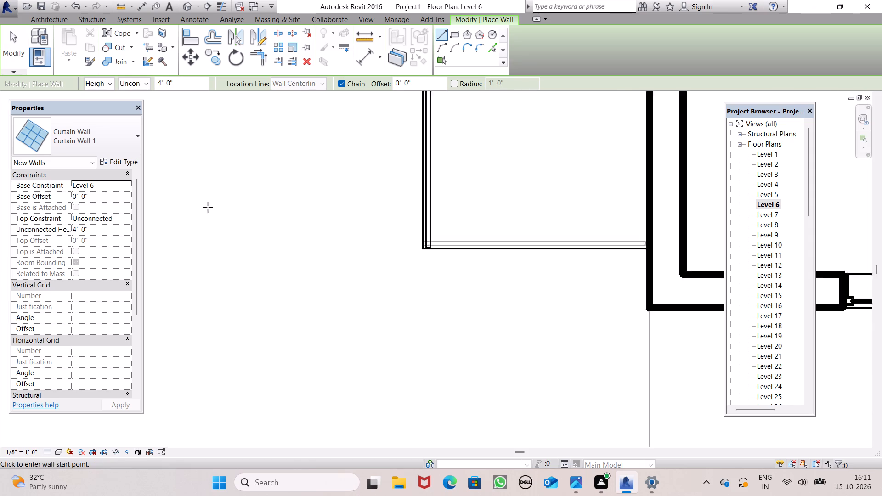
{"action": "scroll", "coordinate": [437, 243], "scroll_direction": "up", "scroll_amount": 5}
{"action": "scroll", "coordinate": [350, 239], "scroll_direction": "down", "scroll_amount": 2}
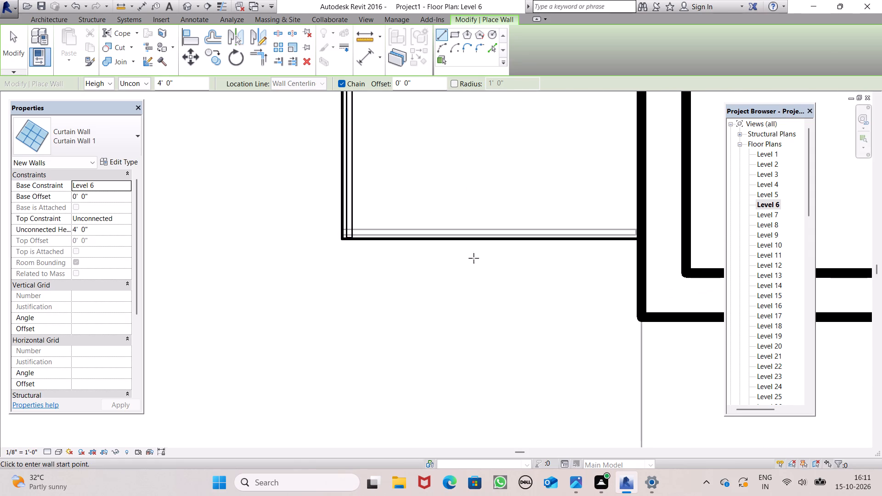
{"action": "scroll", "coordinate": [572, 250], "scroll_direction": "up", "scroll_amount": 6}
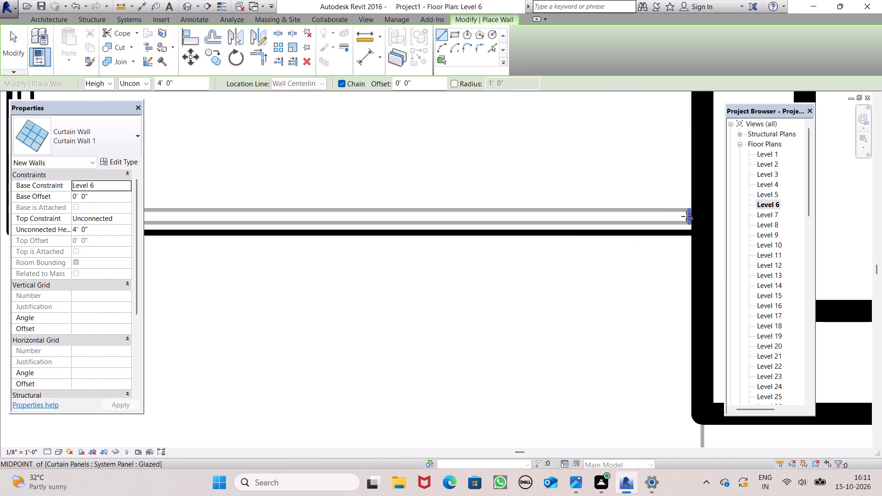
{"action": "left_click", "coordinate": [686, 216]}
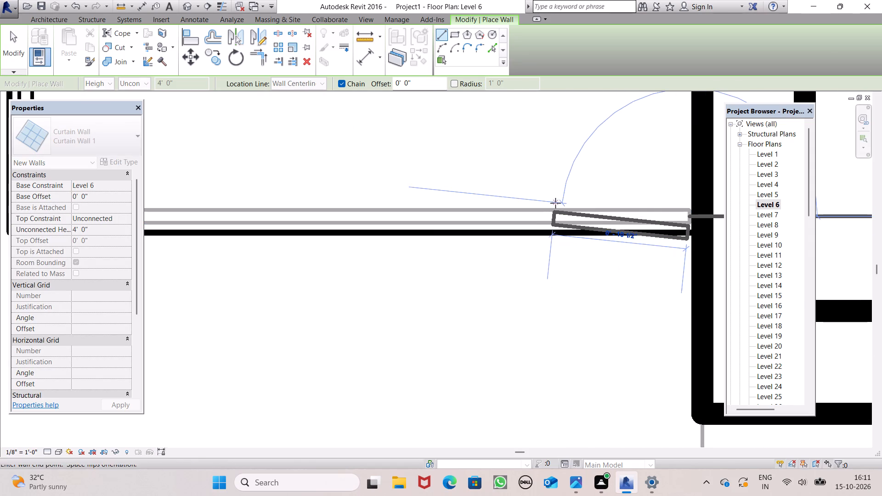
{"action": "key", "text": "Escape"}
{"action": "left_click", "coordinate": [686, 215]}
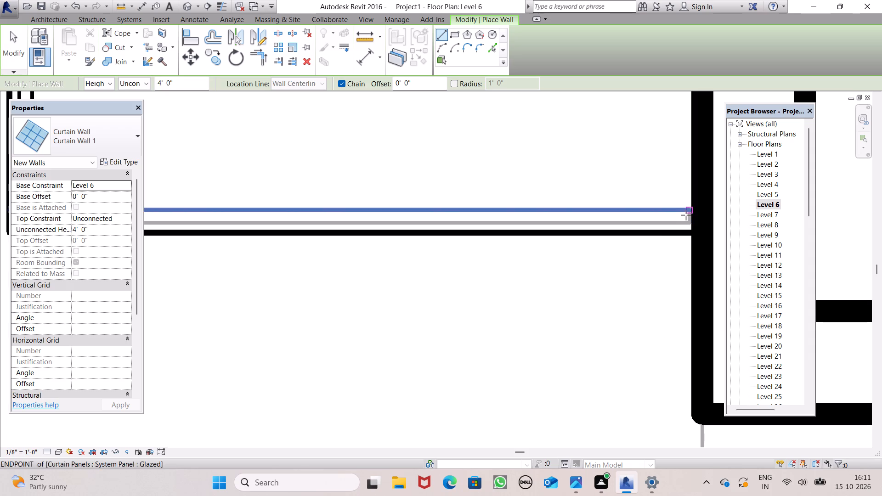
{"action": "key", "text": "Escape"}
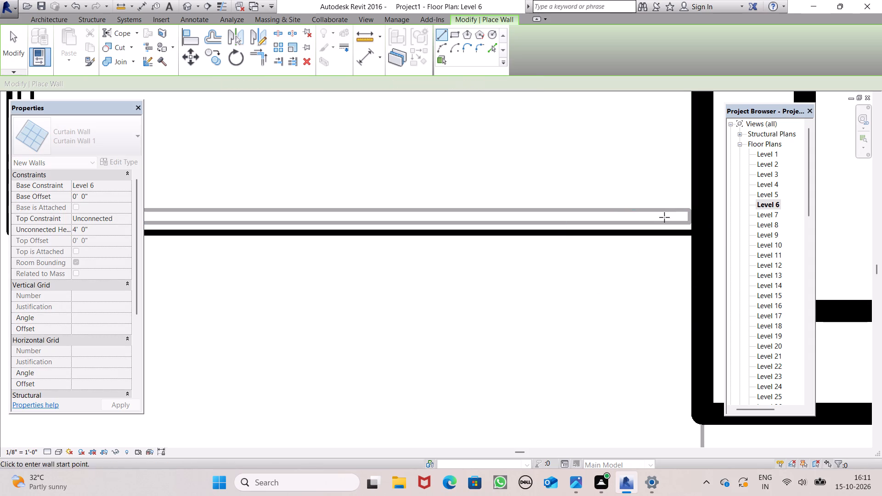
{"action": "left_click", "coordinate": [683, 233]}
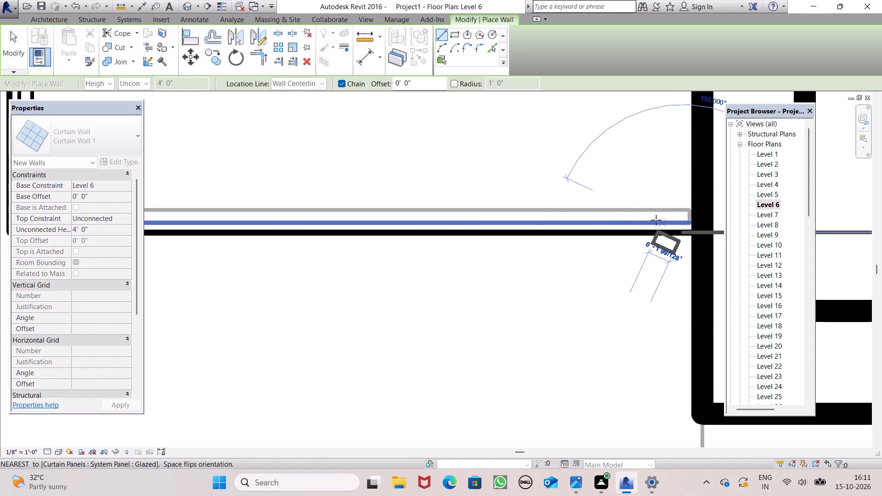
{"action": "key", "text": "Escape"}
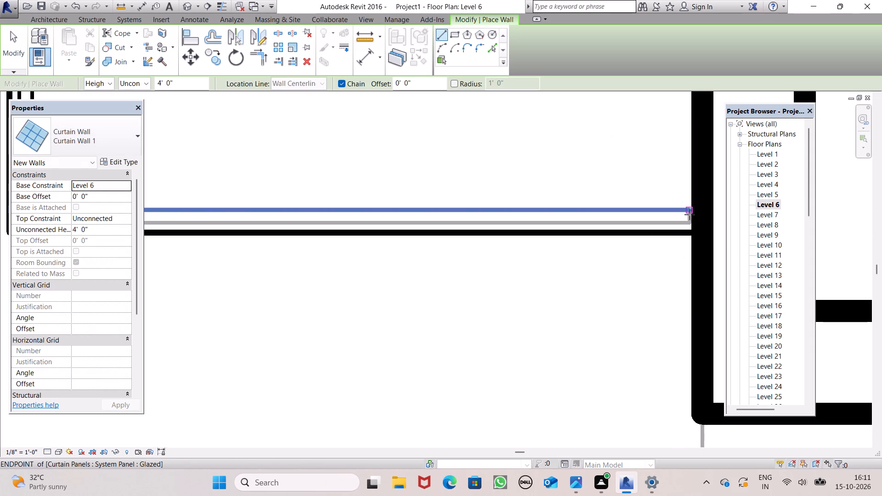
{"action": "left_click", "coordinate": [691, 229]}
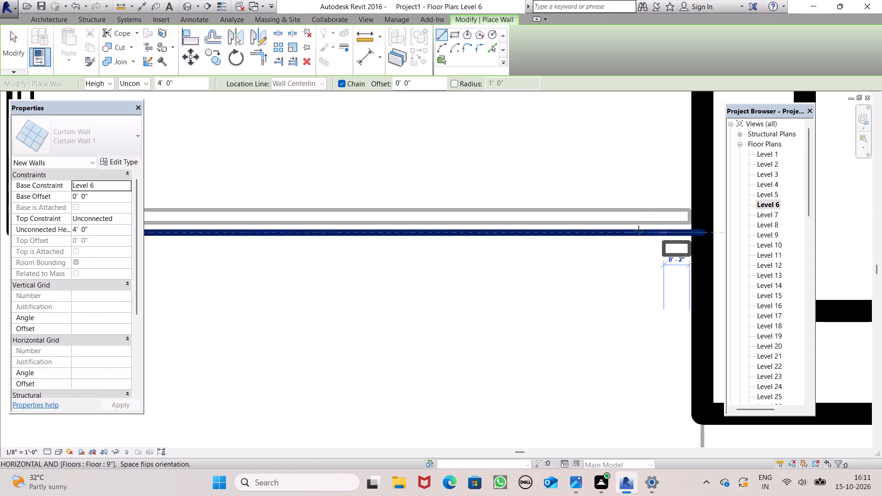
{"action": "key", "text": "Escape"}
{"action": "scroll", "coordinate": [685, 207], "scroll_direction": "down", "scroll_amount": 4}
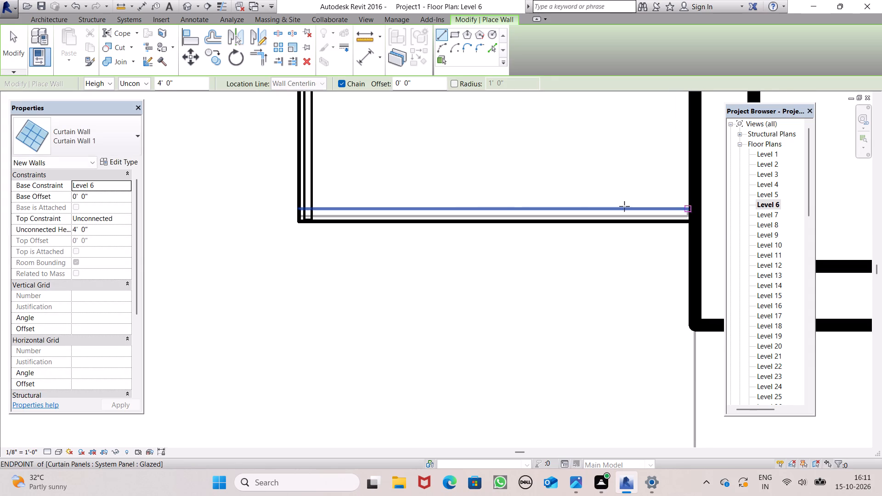
Draw a 4' high Level 6 curtain wall along the slab's front short edge, from the outer corner to the building wall, and end the chain.
{"action": "scroll", "coordinate": [384, 238], "scroll_direction": "up", "scroll_amount": 4}
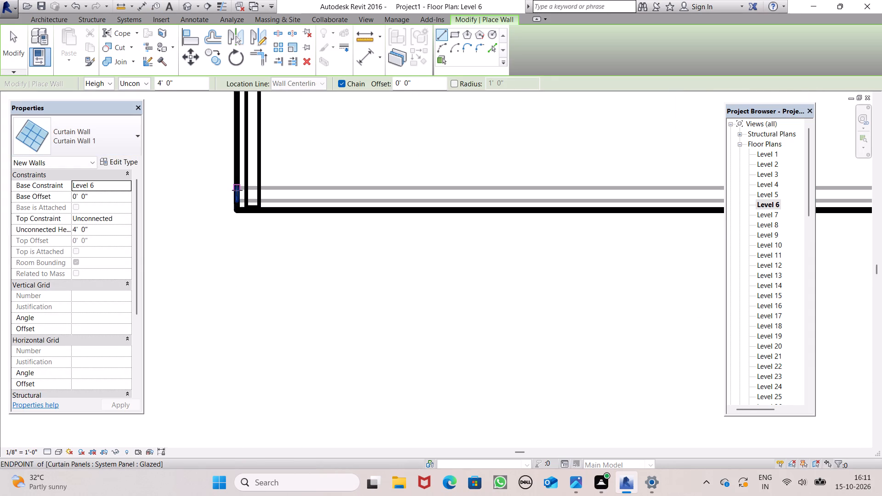
{"action": "left_click", "coordinate": [237, 204]}
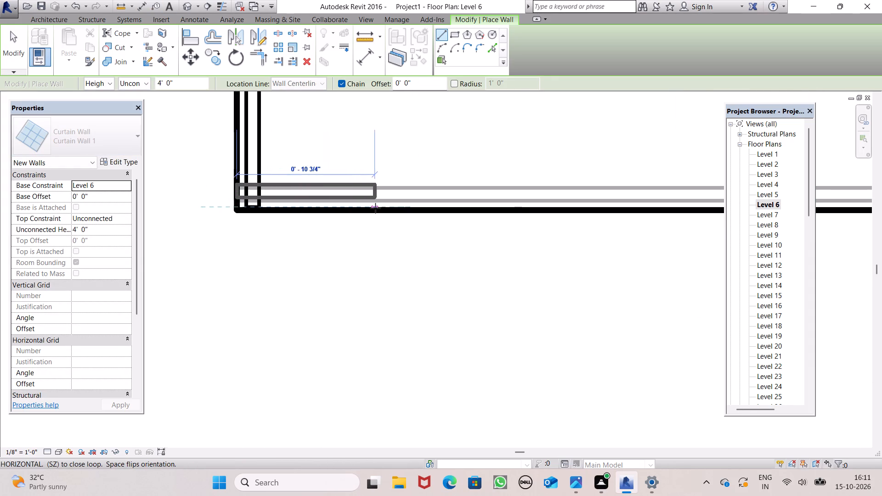
{"action": "scroll", "coordinate": [334, 179], "scroll_direction": "down", "scroll_amount": 6}
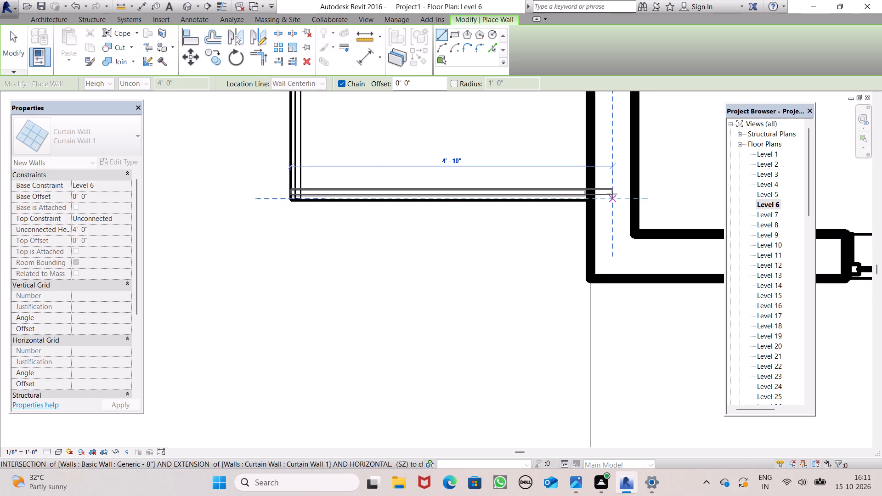
{"action": "scroll", "coordinate": [605, 193], "scroll_direction": "up", "scroll_amount": 3}
{"action": "scroll", "coordinate": [597, 192], "scroll_direction": "down", "scroll_amount": 1}
{"action": "scroll", "coordinate": [597, 192], "scroll_direction": "up", "scroll_amount": 7}
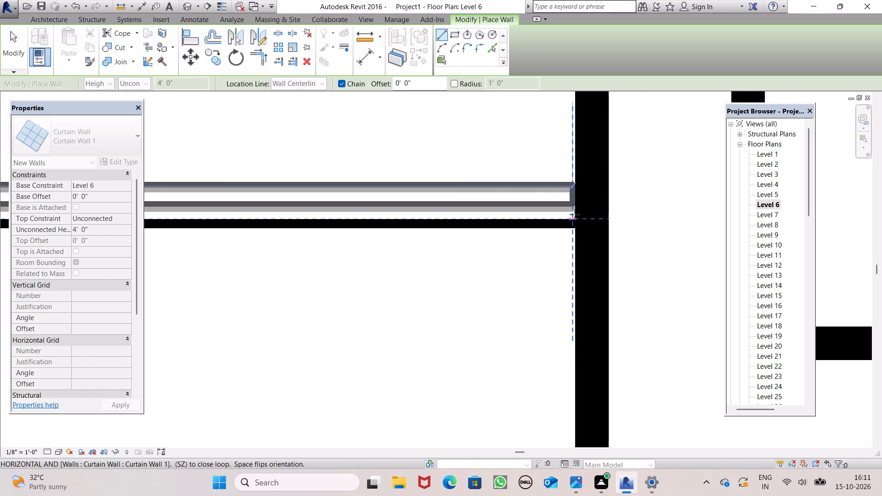
{"action": "left_click", "coordinate": [575, 214]}
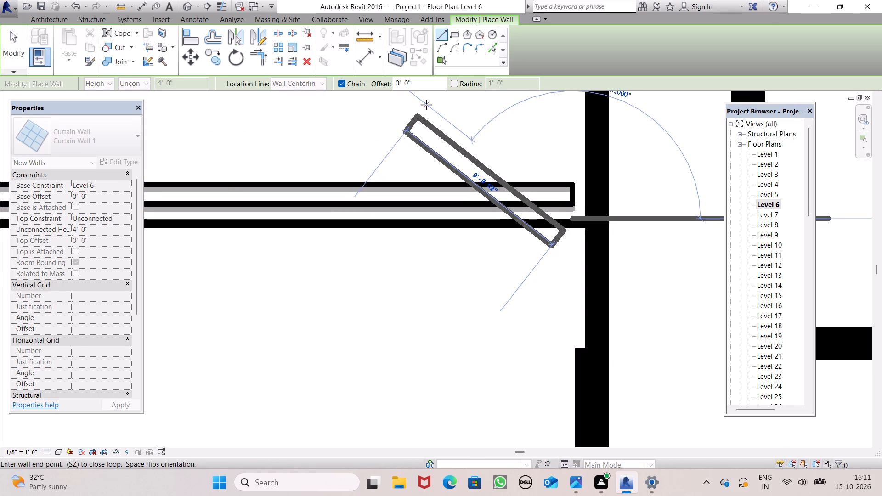
{"action": "key", "text": "Escape"}
{"action": "scroll", "coordinate": [461, 179], "scroll_direction": "down", "scroll_amount": 3}
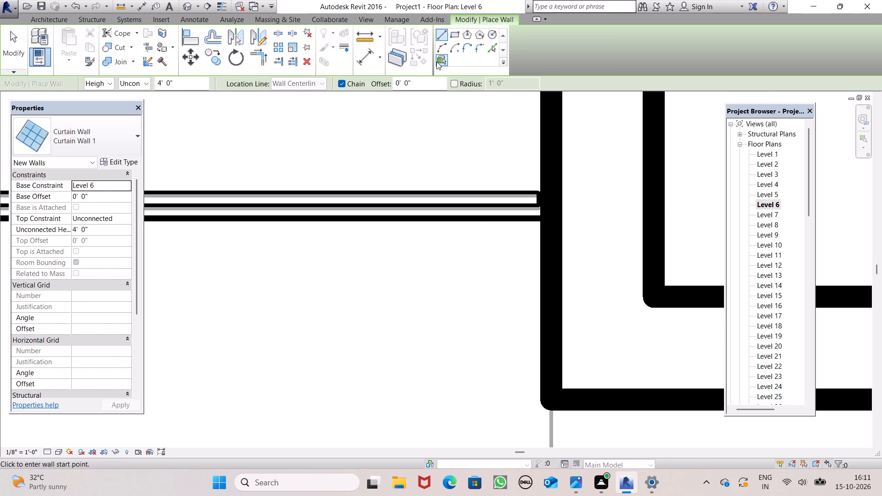
{"action": "scroll", "coordinate": [435, 89], "scroll_direction": "down", "scroll_amount": 7}
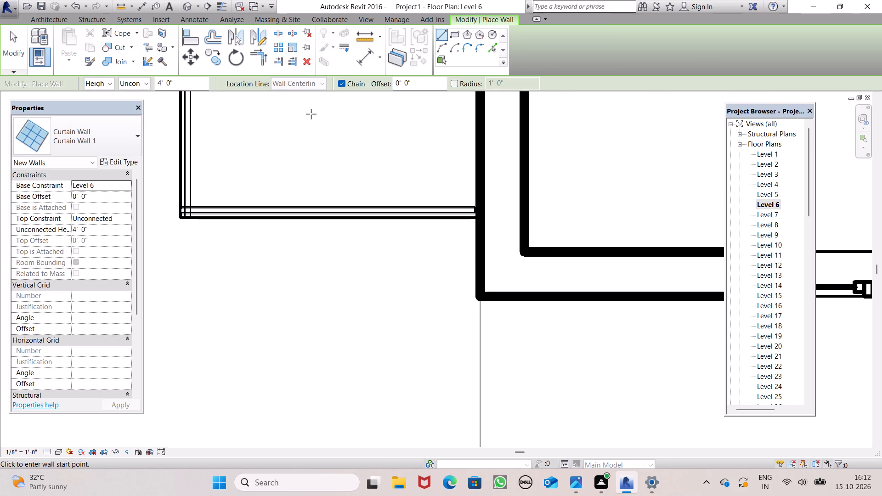
Inspect the Level 6 curtain wall enclosure on the projecting slab in the 3D view.
{"action": "left_click", "coordinate": [188, 8]}
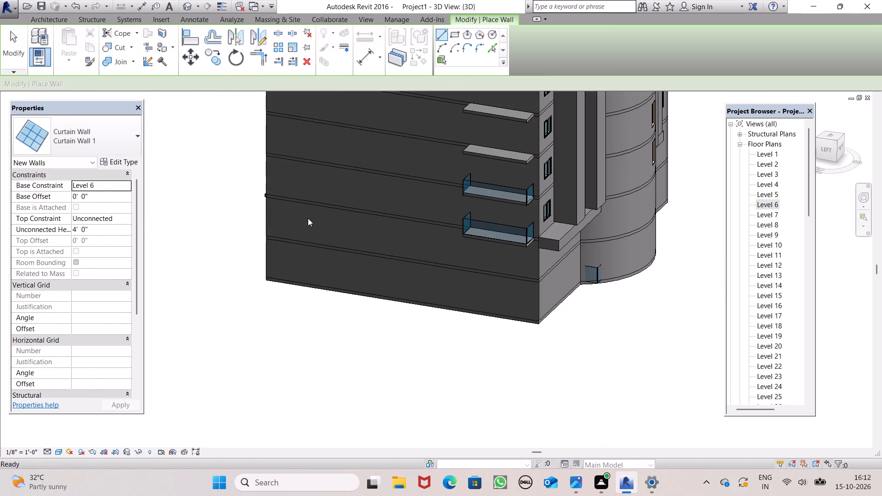
{"action": "scroll", "coordinate": [494, 222], "scroll_direction": "down", "scroll_amount": 4}
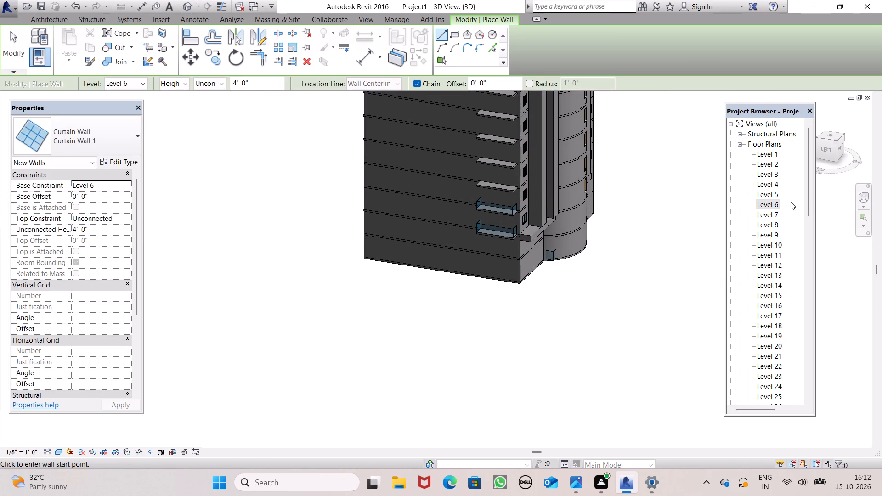
Open the Level 8 floor plan at the projecting slab and start a Curtain Wall 1 wall with its base constraint set to Level 9.
{"action": "double_click", "coordinate": [769, 214]}
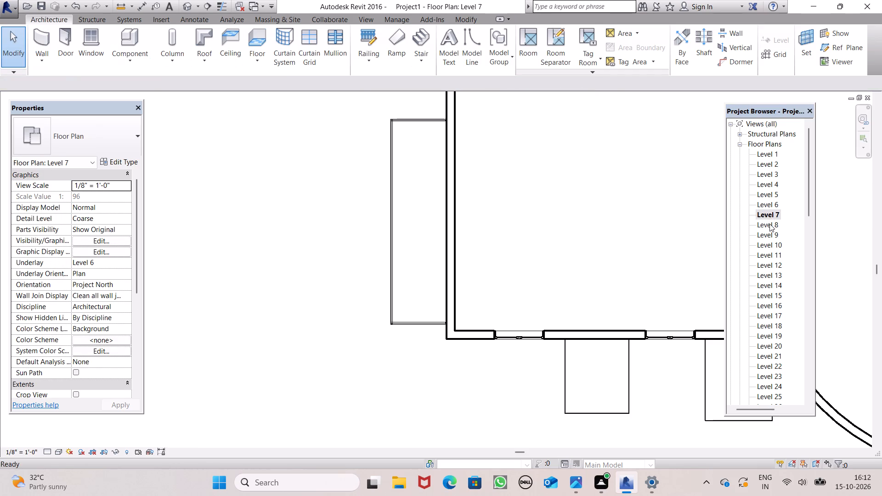
{"action": "left_click", "coordinate": [769, 224]}
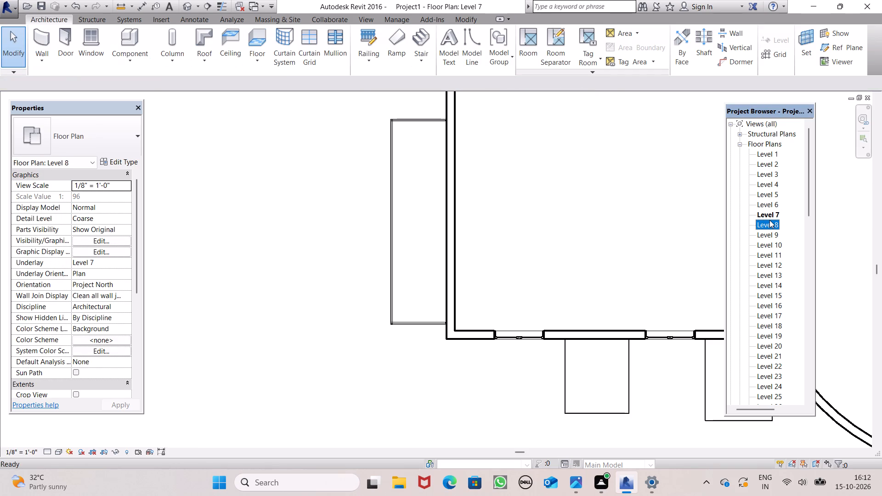
{"action": "double_click", "coordinate": [770, 220]}
{"action": "scroll", "coordinate": [520, 248], "scroll_direction": "down", "scroll_amount": 1}
{"action": "scroll", "coordinate": [495, 186], "scroll_direction": "up", "scroll_amount": 1}
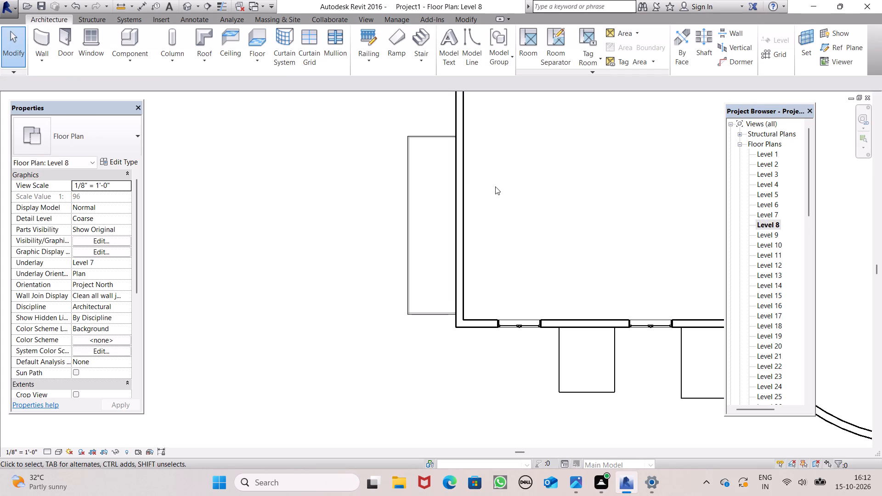
{"action": "scroll", "coordinate": [344, 126], "scroll_direction": "up", "scroll_amount": 2}
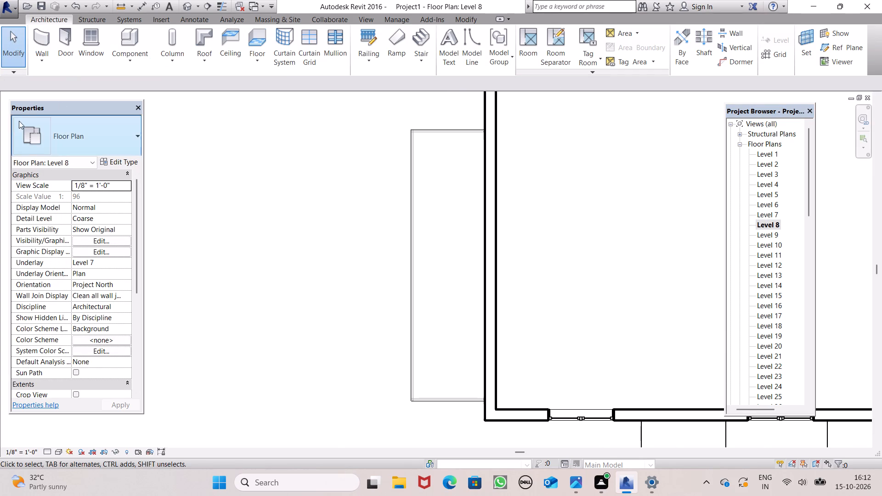
{"action": "left_click", "coordinate": [40, 37]}
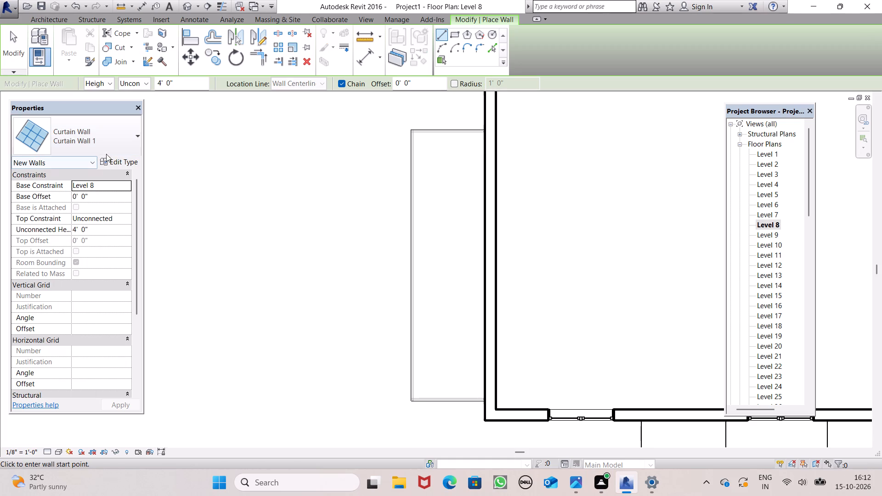
{"action": "left_click", "coordinate": [118, 185]}
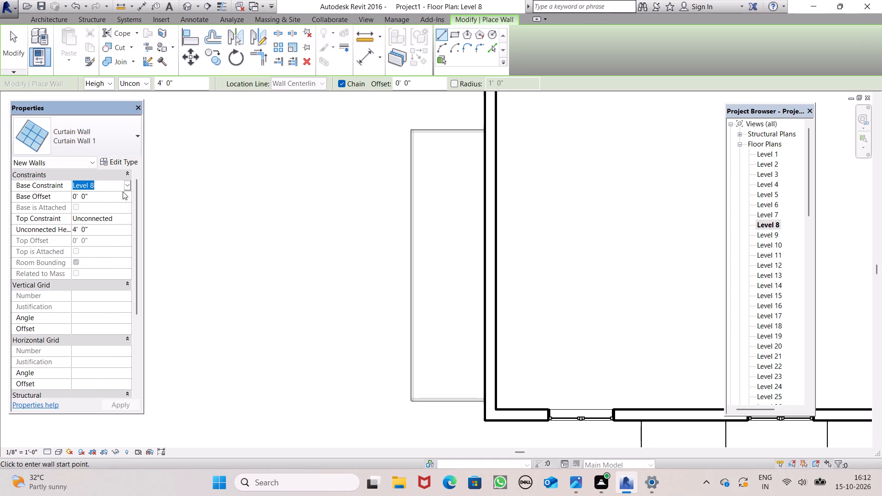
{"action": "left_click", "coordinate": [127, 187]}
{"action": "left_click", "coordinate": [86, 231]}
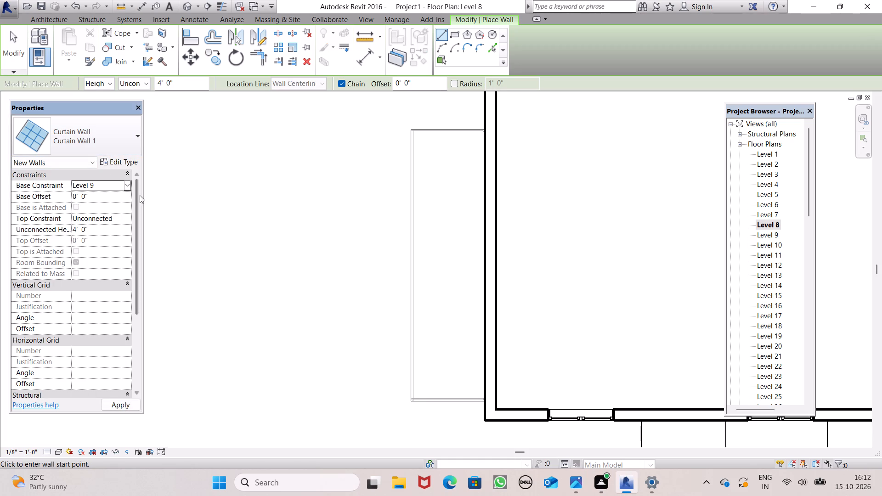
Draw a 4' high curtain wall about 4' 5" long along the slab's rear short edge, from the building wall to the outer corner.
{"action": "scroll", "coordinate": [428, 162], "scroll_direction": "up", "scroll_amount": 6}
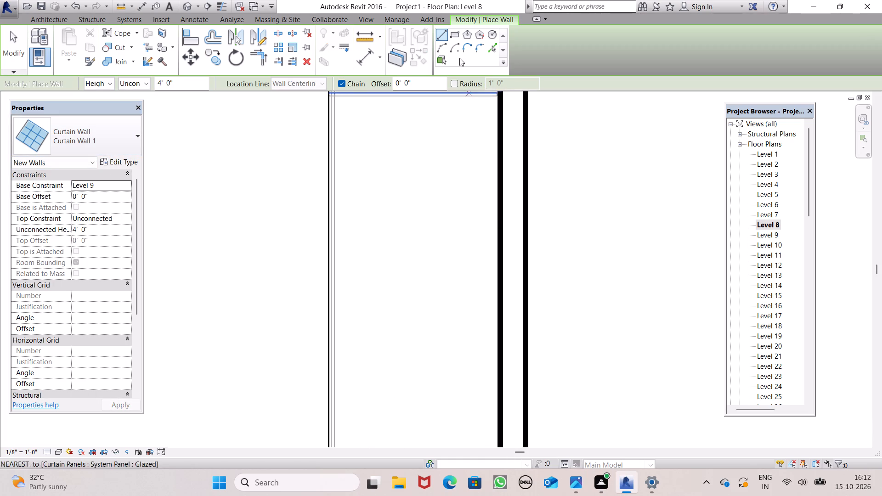
{"action": "scroll", "coordinate": [481, 228], "scroll_direction": "down", "scroll_amount": 6}
{"action": "scroll", "coordinate": [494, 185], "scroll_direction": "up", "scroll_amount": 8}
{"action": "scroll", "coordinate": [475, 147], "scroll_direction": "up", "scroll_amount": 5}
{"action": "scroll", "coordinate": [475, 147], "scroll_direction": "down", "scroll_amount": 1}
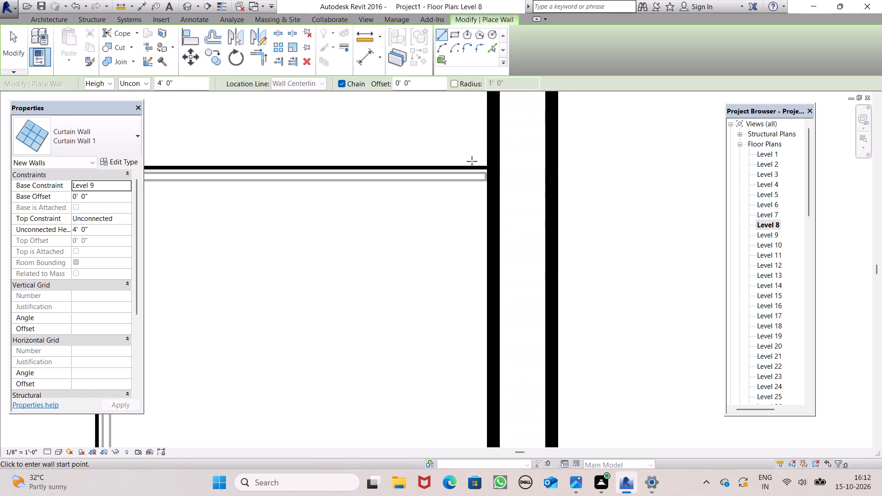
{"action": "left_click", "coordinate": [484, 168]}
{"action": "scroll", "coordinate": [383, 146], "scroll_direction": "down", "scroll_amount": 4}
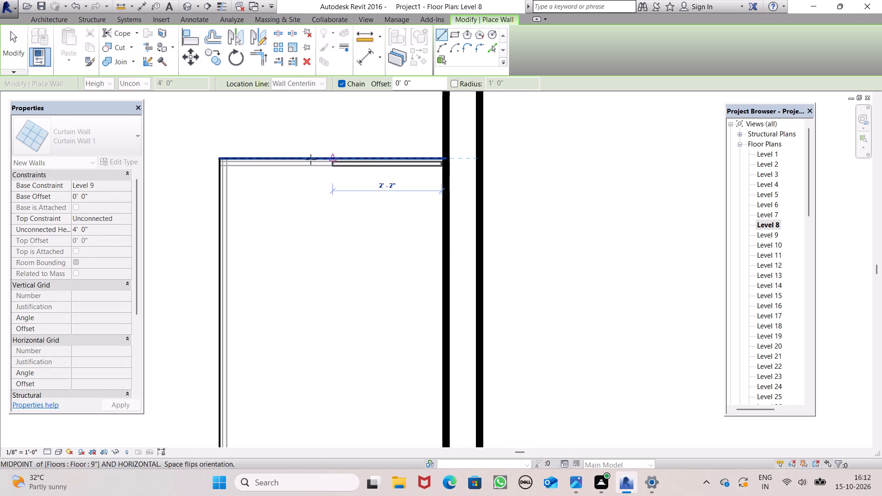
{"action": "left_click", "coordinate": [219, 158]}
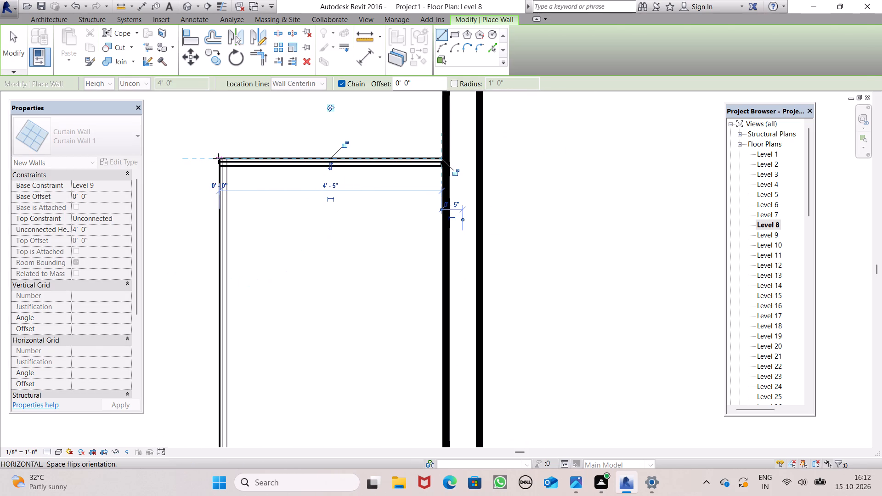
{"action": "left_click", "coordinate": [218, 158]}
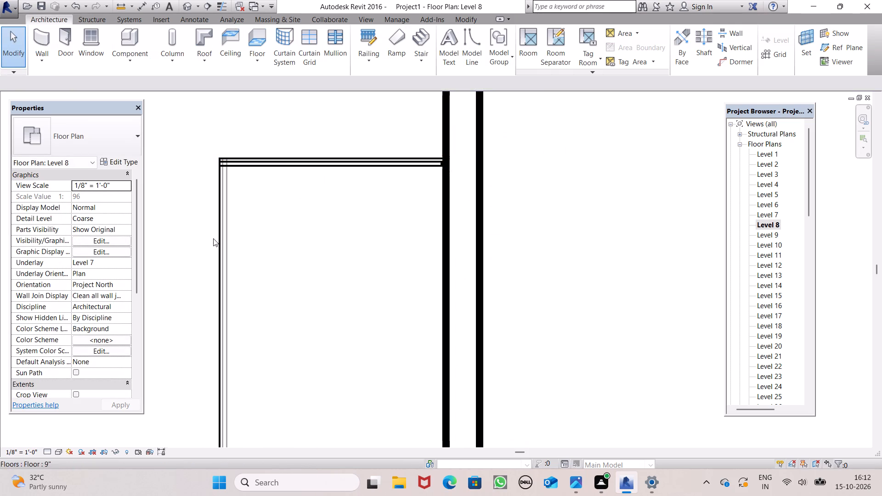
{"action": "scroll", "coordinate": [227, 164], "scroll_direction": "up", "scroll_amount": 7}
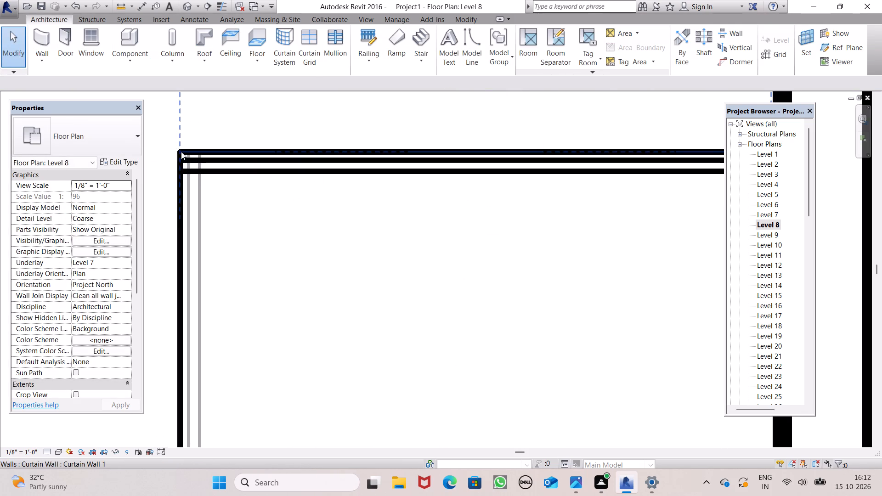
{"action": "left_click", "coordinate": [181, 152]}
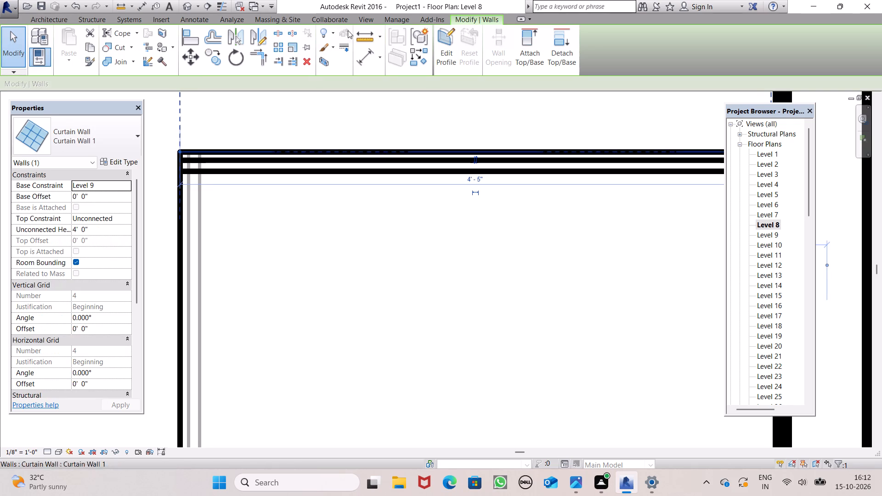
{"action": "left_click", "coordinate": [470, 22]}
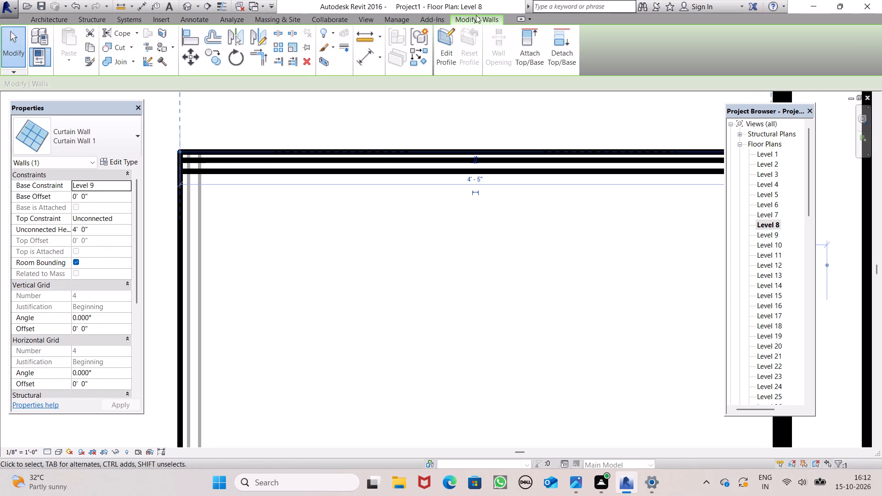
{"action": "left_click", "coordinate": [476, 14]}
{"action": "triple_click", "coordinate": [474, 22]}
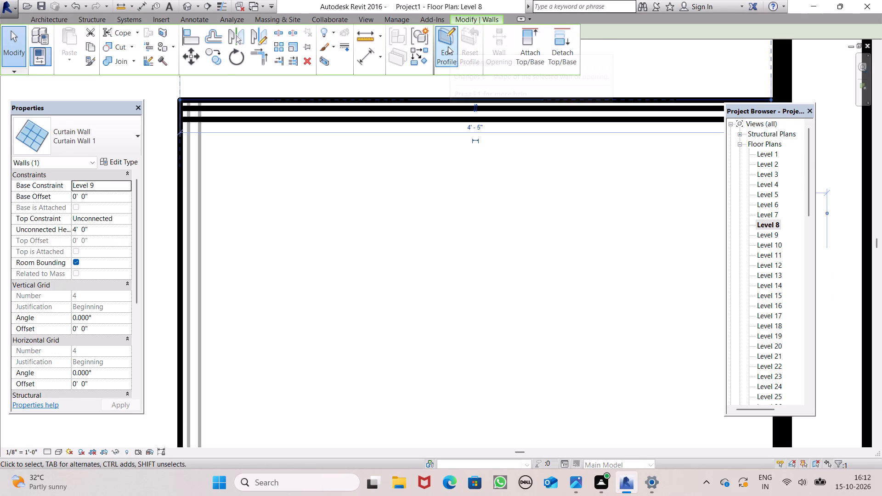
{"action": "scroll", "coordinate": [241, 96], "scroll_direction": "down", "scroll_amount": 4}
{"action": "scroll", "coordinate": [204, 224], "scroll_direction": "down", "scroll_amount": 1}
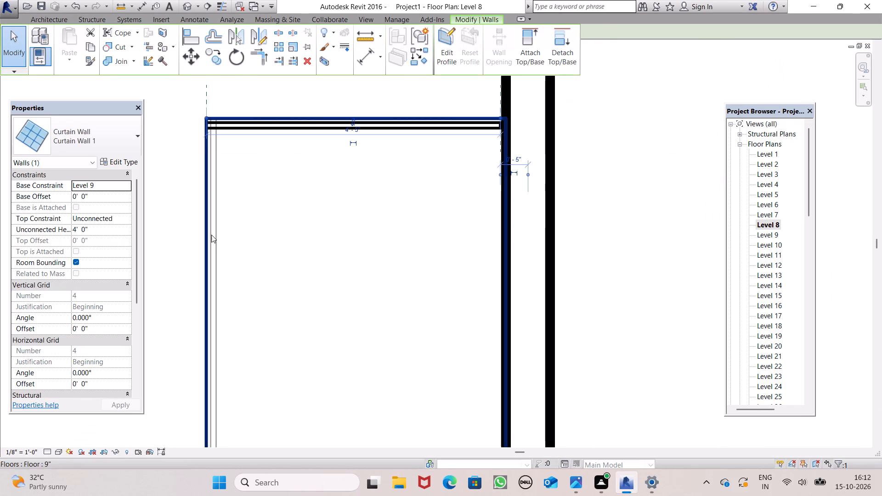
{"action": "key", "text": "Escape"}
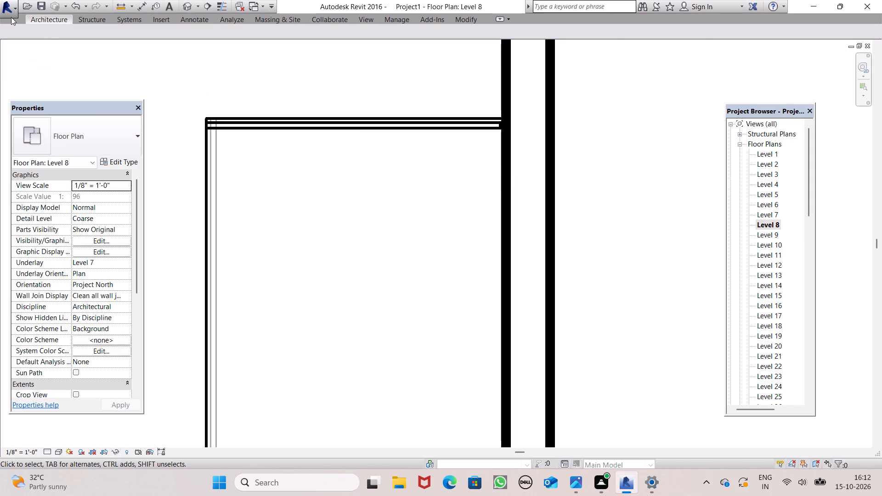
Draw a 4' high Curtain Wall 1 wall on Level 8 along the slab's long outer edge, from the rear outer corner to the front outer corner.
{"action": "left_click", "coordinate": [51, 22]}
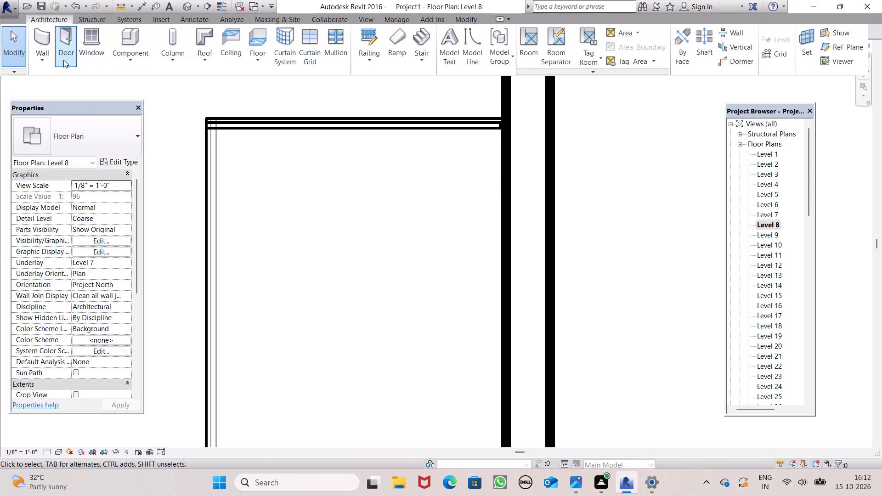
{"action": "left_click", "coordinate": [40, 39]}
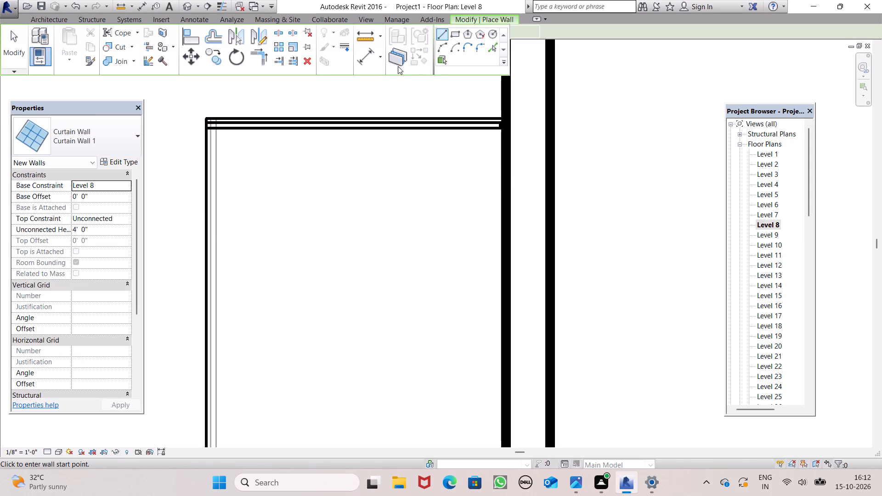
{"action": "left_click", "coordinate": [441, 36]}
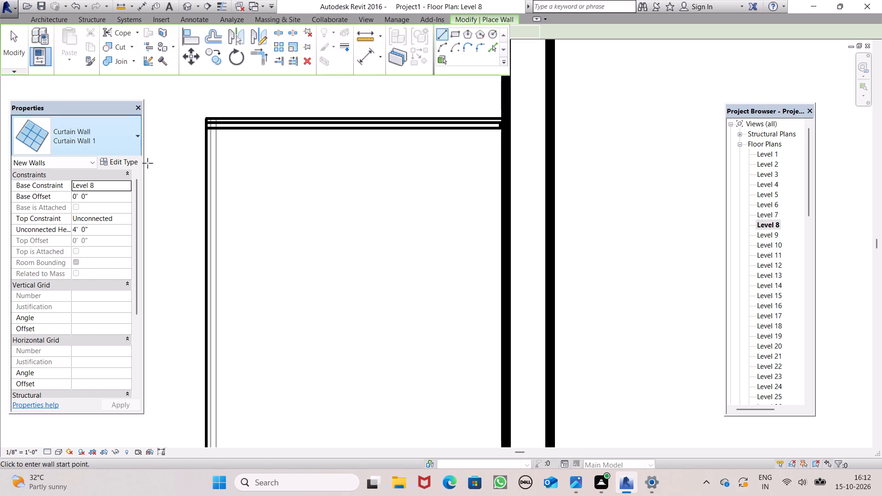
{"action": "scroll", "coordinate": [197, 128], "scroll_direction": "down", "scroll_amount": 5}
{"action": "scroll", "coordinate": [199, 133], "scroll_direction": "up", "scroll_amount": 4}
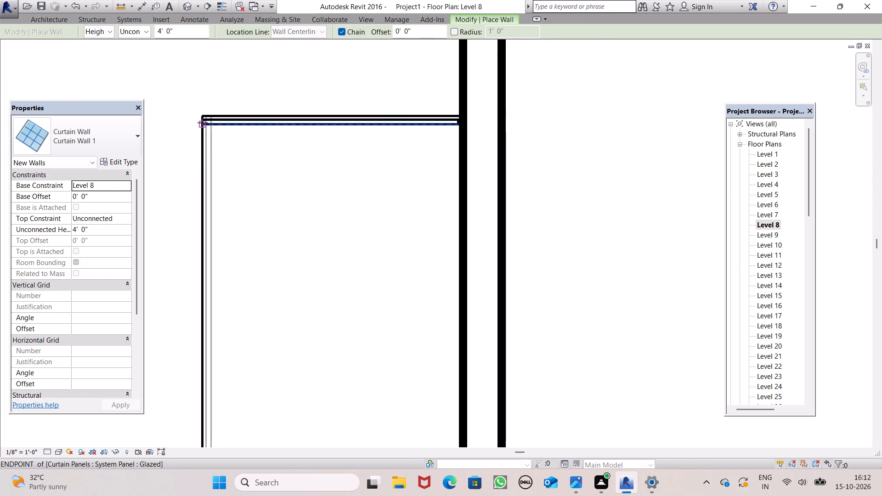
{"action": "scroll", "coordinate": [203, 123], "scroll_direction": "up", "scroll_amount": 10}
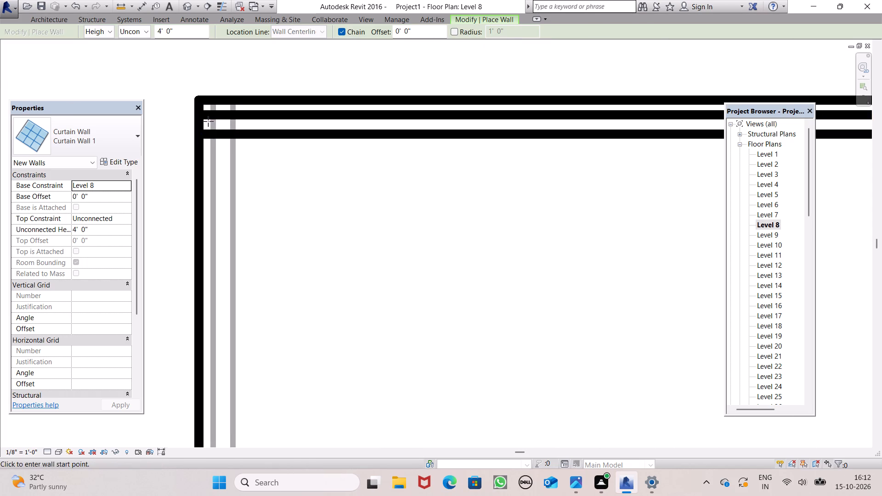
{"action": "left_click", "coordinate": [214, 101]}
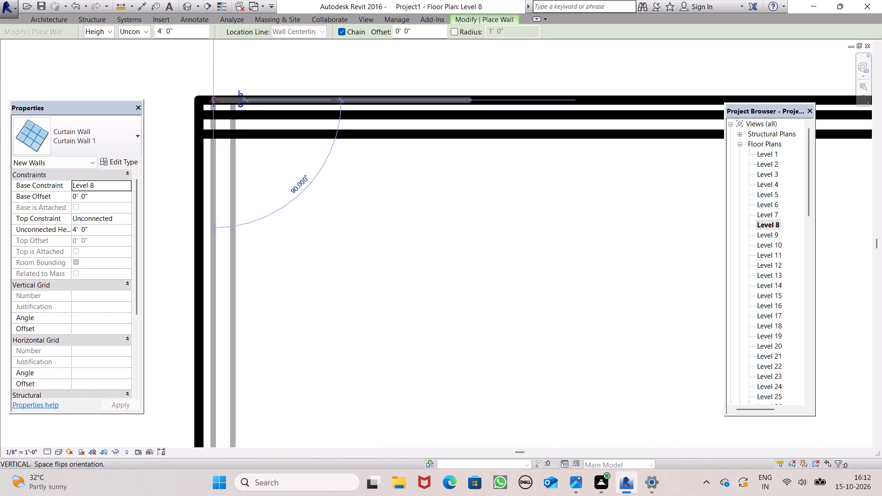
{"action": "key", "text": "Escape"}
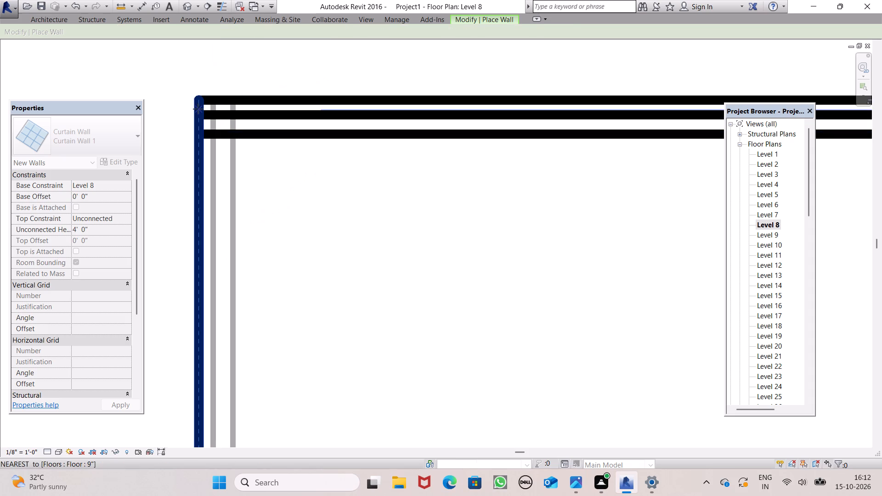
{"action": "left_click", "coordinate": [199, 103]}
{"action": "scroll", "coordinate": [215, 197], "scroll_direction": "down", "scroll_amount": 7}
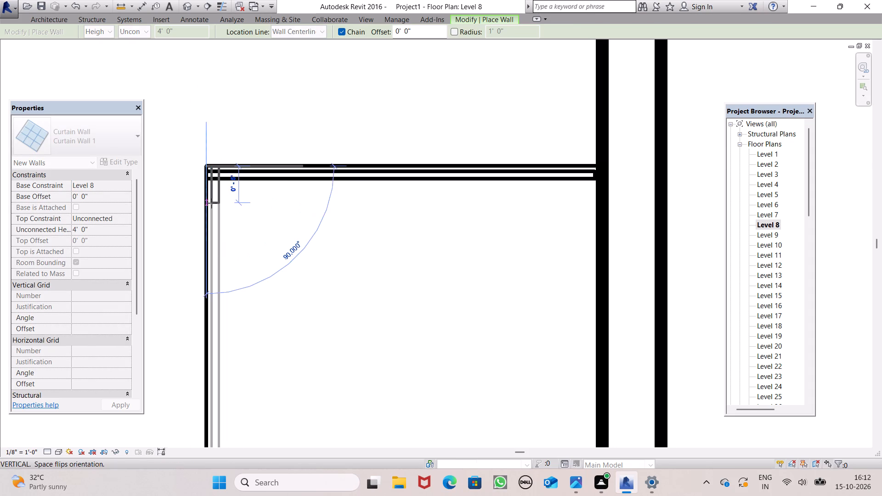
{"action": "scroll", "coordinate": [214, 201], "scroll_direction": "down", "scroll_amount": 8}
{"action": "scroll", "coordinate": [270, 175], "scroll_direction": "down", "scroll_amount": 8}
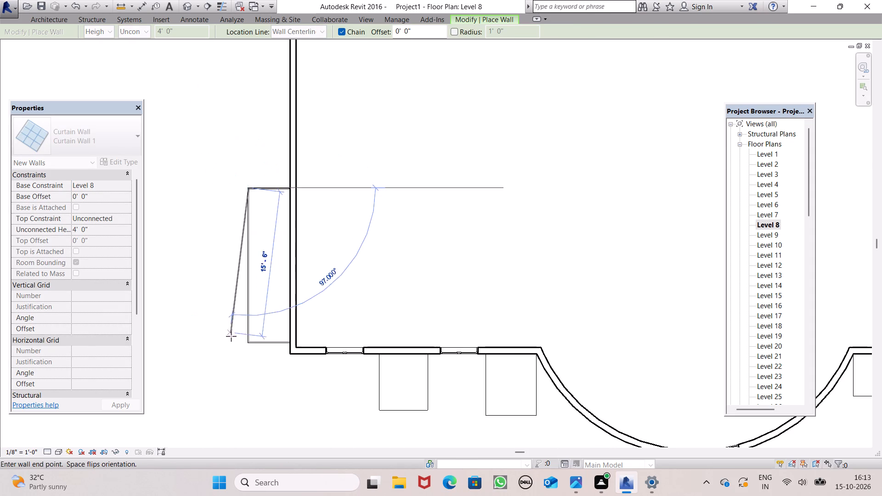
{"action": "scroll", "coordinate": [232, 357], "scroll_direction": "up", "scroll_amount": 9}
{"action": "scroll", "coordinate": [255, 315], "scroll_direction": "up", "scroll_amount": 7}
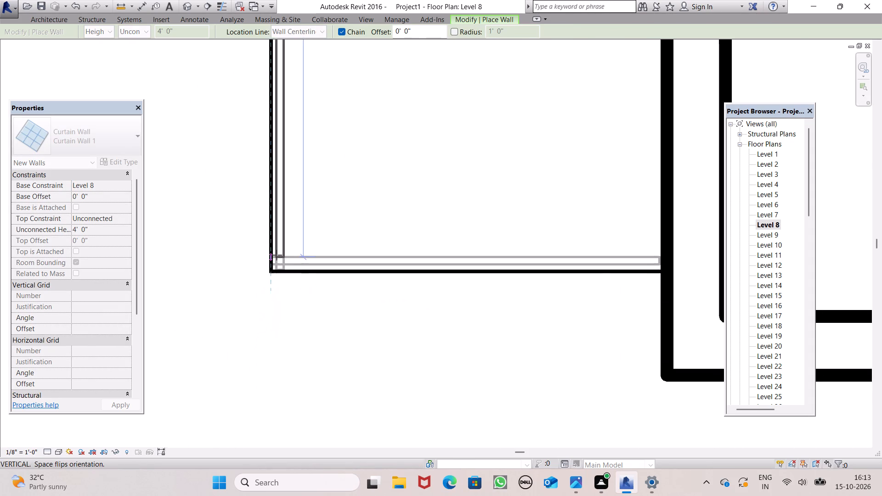
{"action": "scroll", "coordinate": [277, 255], "scroll_direction": "up", "scroll_amount": 2}
{"action": "scroll", "coordinate": [277, 255], "scroll_direction": "down", "scroll_amount": 1}
{"action": "scroll", "coordinate": [277, 255], "scroll_direction": "up", "scroll_amount": 3}
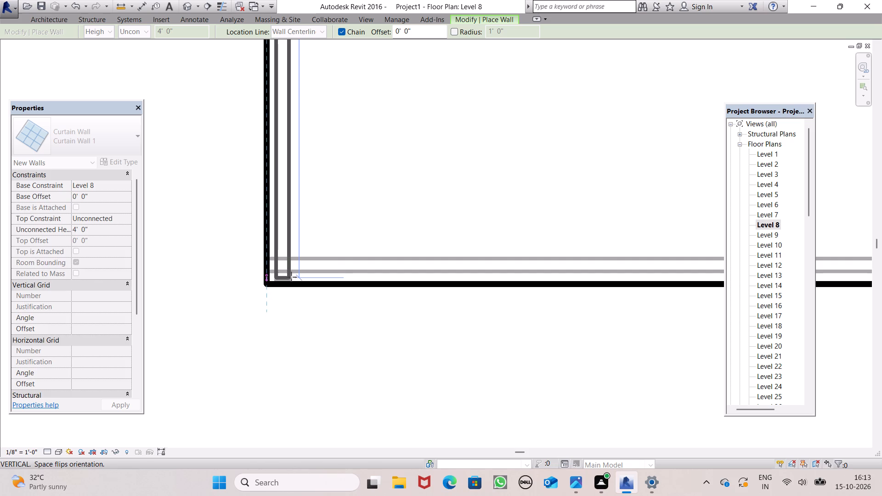
{"action": "left_click", "coordinate": [290, 280]}
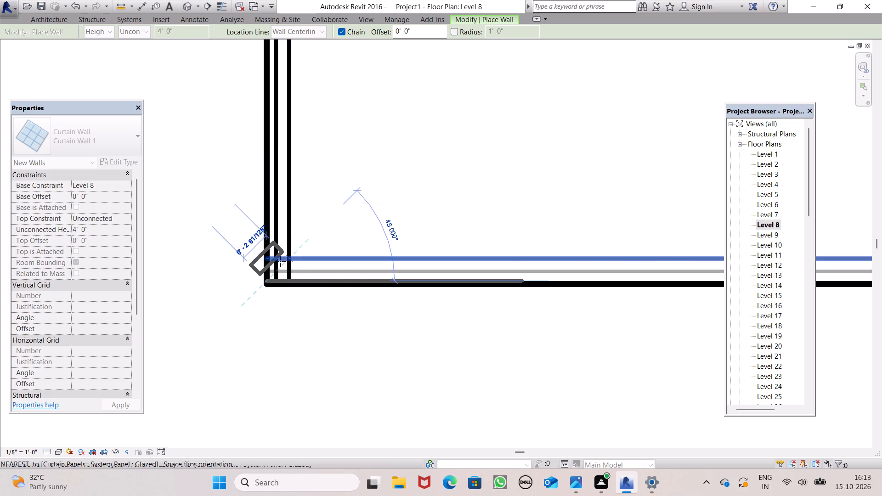
Continue the 4' high curtain wall along the slab's front short edge, from the outer corner to the building wall, and end the chain.
{"action": "scroll", "coordinate": [463, 277], "scroll_direction": "down", "scroll_amount": 3}
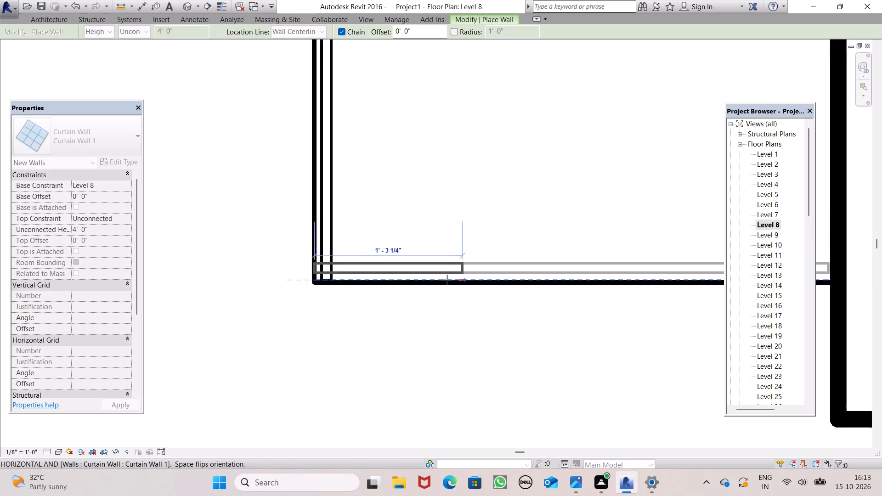
{"action": "scroll", "coordinate": [447, 280], "scroll_direction": "down", "scroll_amount": 3}
{"action": "scroll", "coordinate": [649, 271], "scroll_direction": "up", "scroll_amount": 2}
{"action": "scroll", "coordinate": [667, 276], "scroll_direction": "down", "scroll_amount": 1}
{"action": "scroll", "coordinate": [667, 276], "scroll_direction": "up", "scroll_amount": 4}
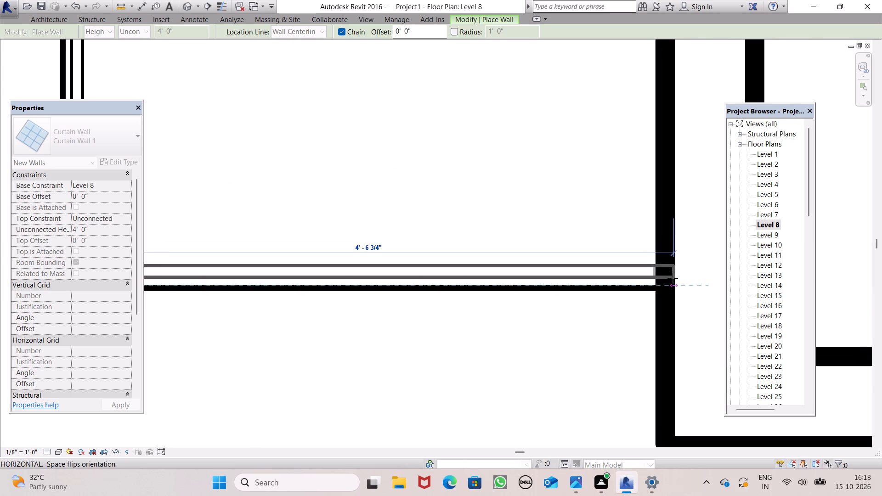
{"action": "scroll", "coordinate": [673, 278], "scroll_direction": "up", "scroll_amount": 7}
{"action": "left_click", "coordinate": [628, 286]}
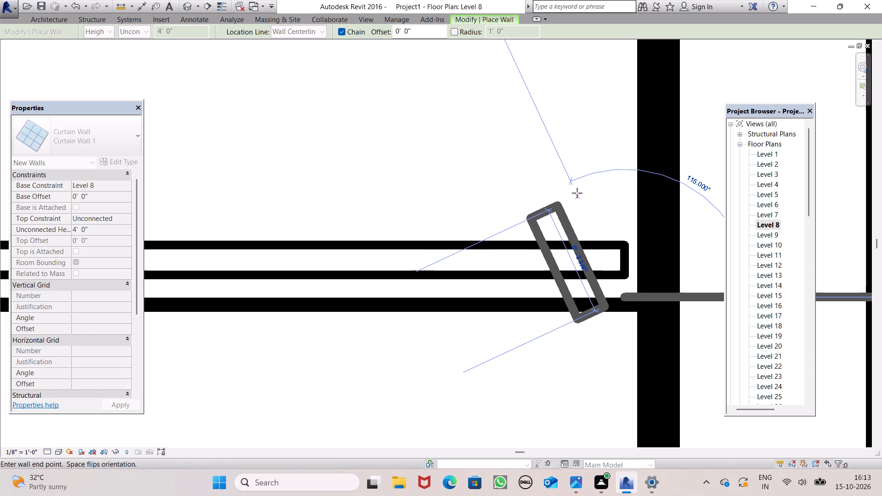
{"action": "key", "text": "Escape"}
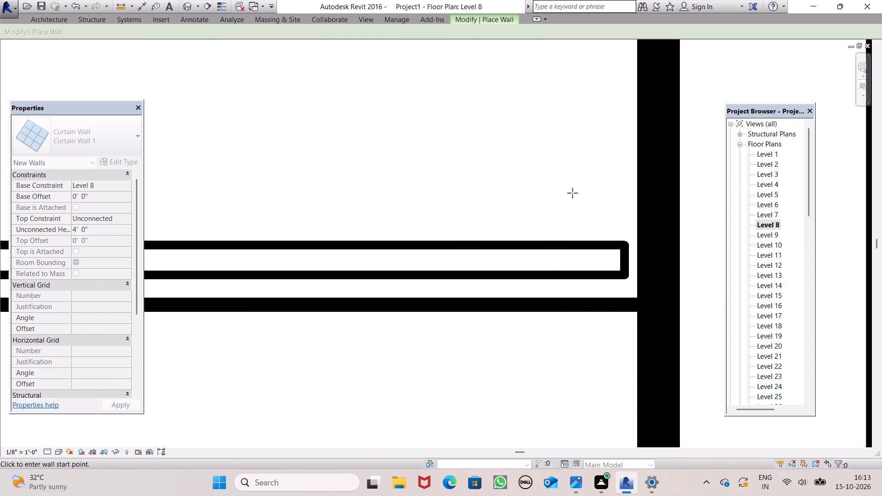
{"action": "scroll", "coordinate": [569, 209], "scroll_direction": "down", "scroll_amount": 14}
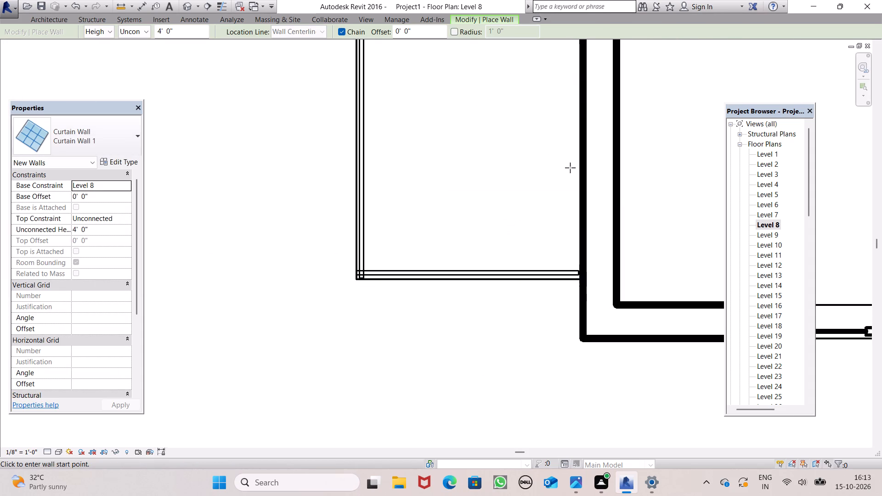
Open the Level 10 floor plan and start a Curtain Wall 1 wall with its base constraint set to Level 11.
{"action": "left_click", "coordinate": [771, 237]}
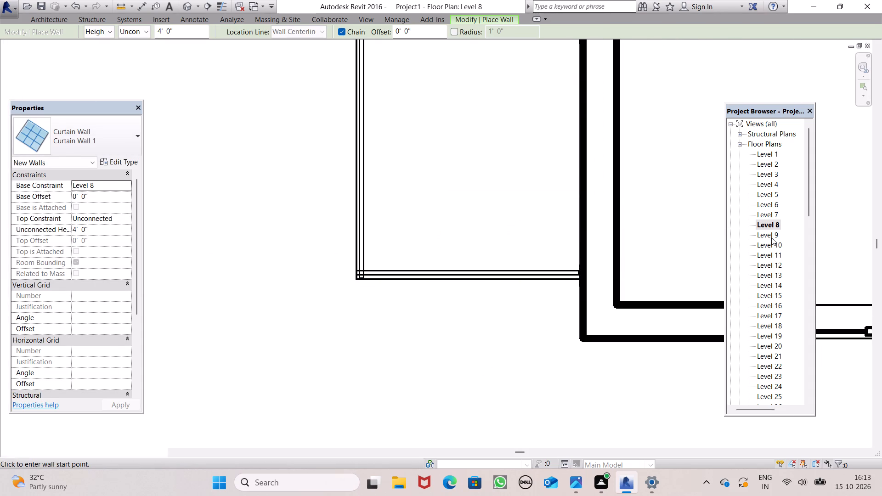
{"action": "double_click", "coordinate": [771, 237]}
{"action": "double_click", "coordinate": [769, 244]}
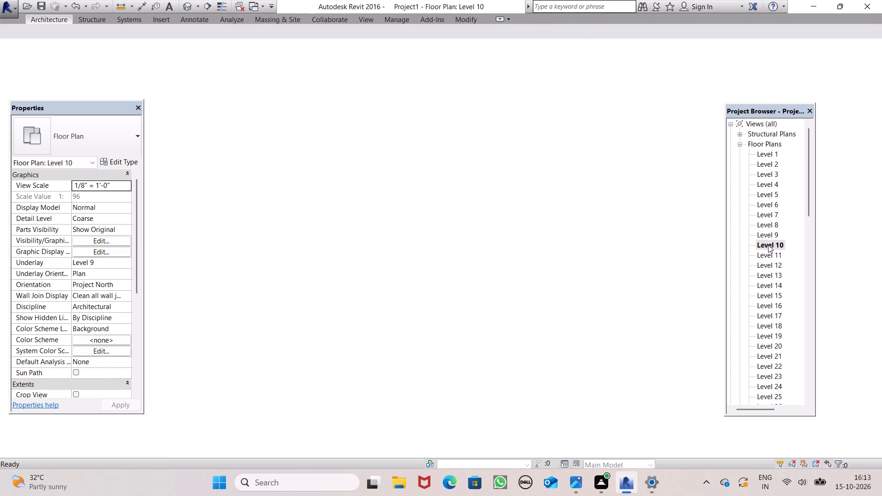
{"action": "scroll", "coordinate": [312, 227], "scroll_direction": "down", "scroll_amount": 1}
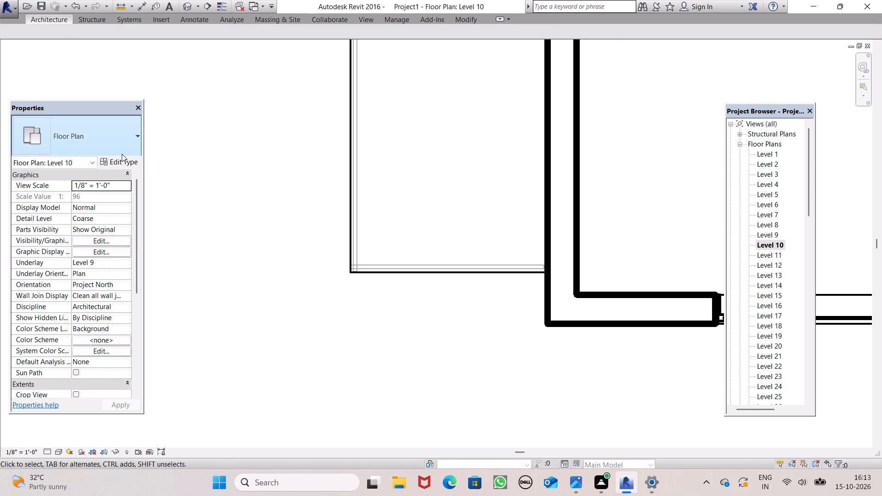
{"action": "left_click", "coordinate": [57, 17]}
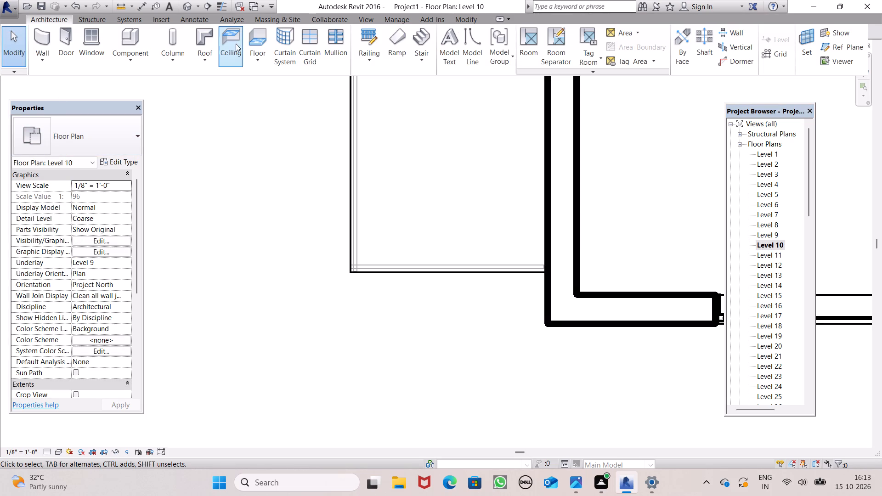
{"action": "left_click", "coordinate": [36, 33]}
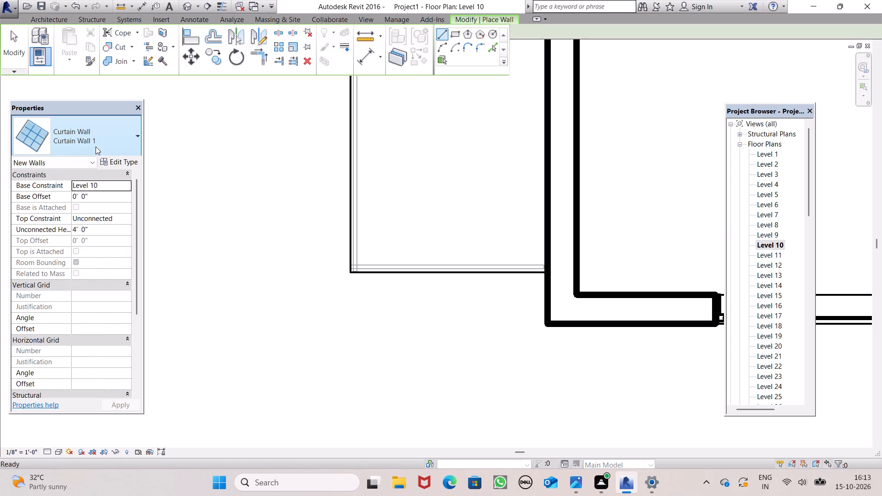
{"action": "left_click", "coordinate": [122, 184]}
{"action": "left_click", "coordinate": [127, 186]}
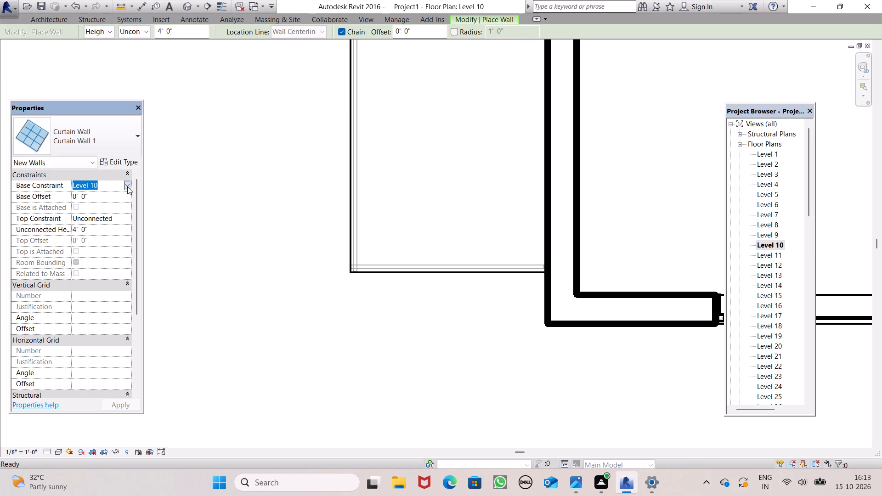
{"action": "left_click", "coordinate": [105, 232]}
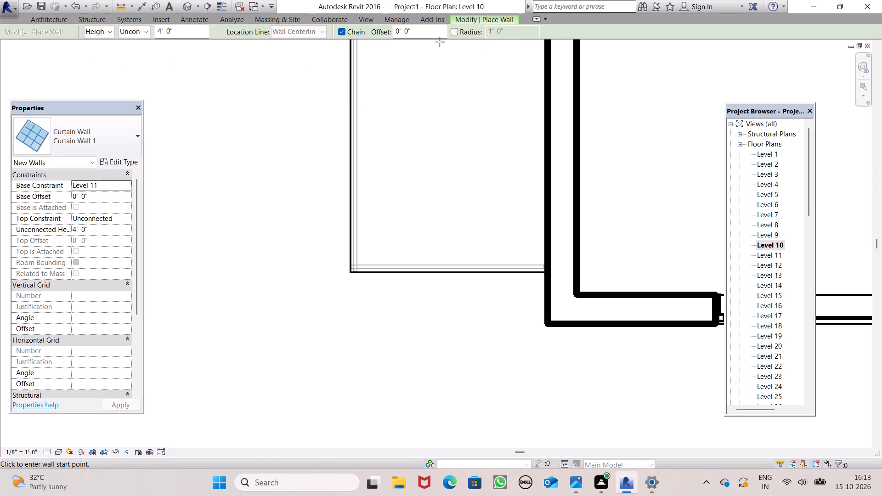
Draw a 4' high straight curtain wall about 4' 5" long along the slab's rear short edge, from the building wall to the outer corner.
{"action": "left_click", "coordinate": [467, 20]}
{"action": "left_click", "coordinate": [443, 34]}
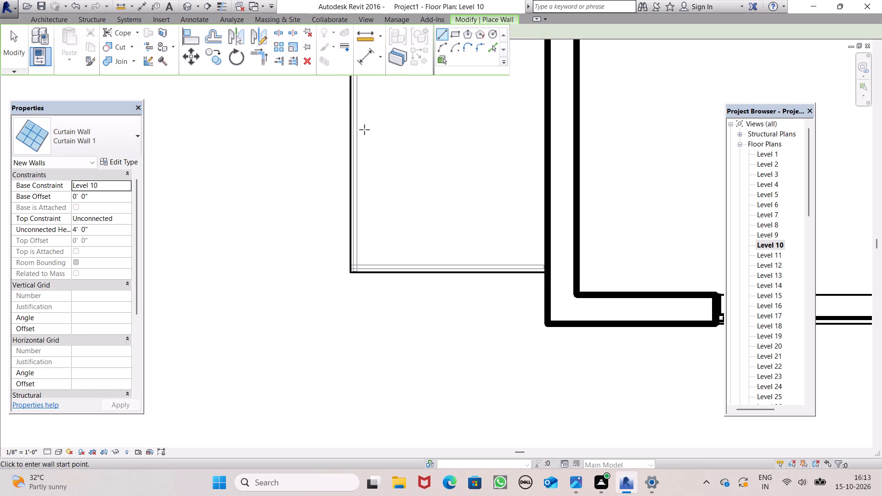
{"action": "scroll", "coordinate": [358, 164], "scroll_direction": "down", "scroll_amount": 6}
{"action": "scroll", "coordinate": [376, 202], "scroll_direction": "down", "scroll_amount": 5}
{"action": "scroll", "coordinate": [365, 237], "scroll_direction": "down", "scroll_amount": 6}
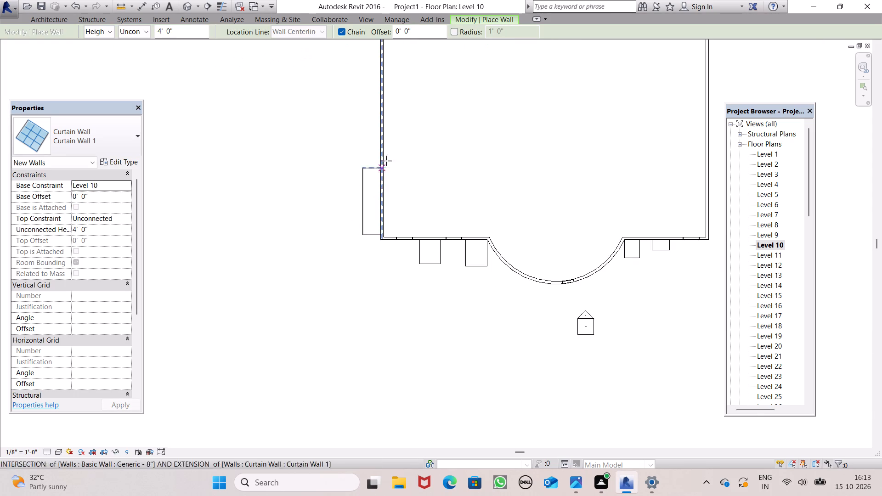
{"action": "scroll", "coordinate": [386, 142], "scroll_direction": "up", "scroll_amount": 5}
{"action": "scroll", "coordinate": [362, 185], "scroll_direction": "up", "scroll_amount": 1}
{"action": "scroll", "coordinate": [361, 192], "scroll_direction": "down", "scroll_amount": 1}
{"action": "scroll", "coordinate": [361, 192], "scroll_direction": "up", "scroll_amount": 17}
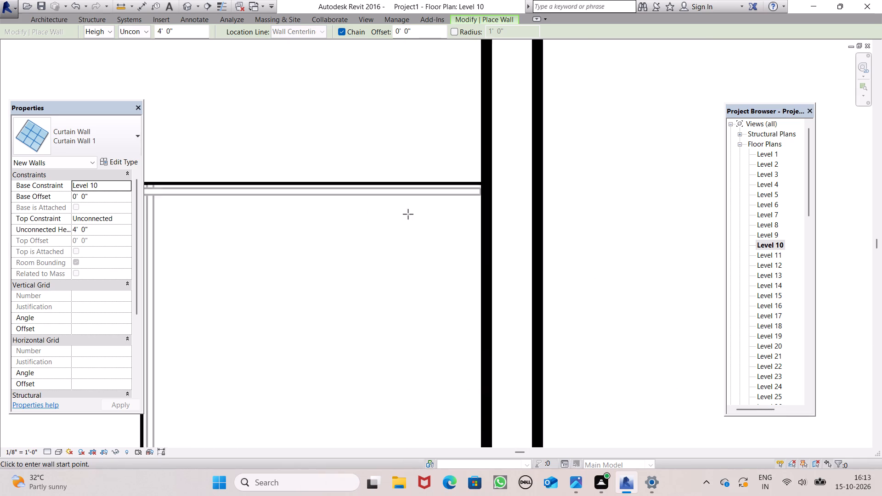
{"action": "scroll", "coordinate": [408, 214], "scroll_direction": "up", "scroll_amount": 1}
{"action": "left_click", "coordinate": [504, 176]}
{"action": "scroll", "coordinate": [366, 175], "scroll_direction": "down", "scroll_amount": 8}
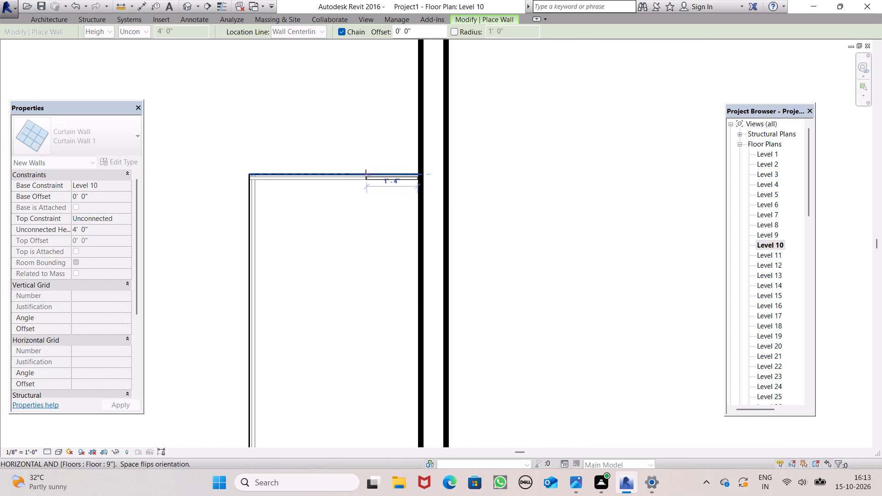
{"action": "scroll", "coordinate": [263, 179], "scroll_direction": "up", "scroll_amount": 7}
{"action": "scroll", "coordinate": [266, 175], "scroll_direction": "down", "scroll_amount": 1}
{"action": "scroll", "coordinate": [266, 174], "scroll_direction": "up", "scroll_amount": 3}
{"action": "left_click", "coordinate": [265, 170]}
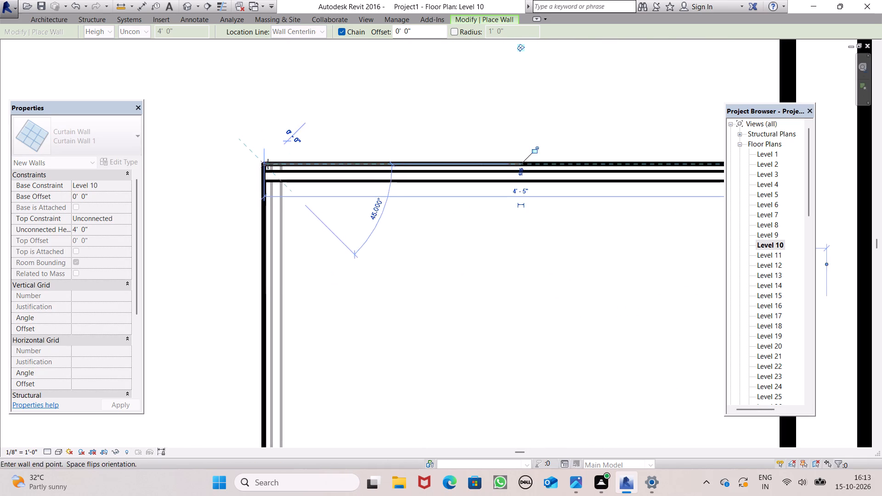
Draw a 4' high Curtain Wall 1 wall on Level 10 along the slab's long outer edge, from the rear outer corner to the front outer corner.
{"action": "left_click", "coordinate": [261, 163]}
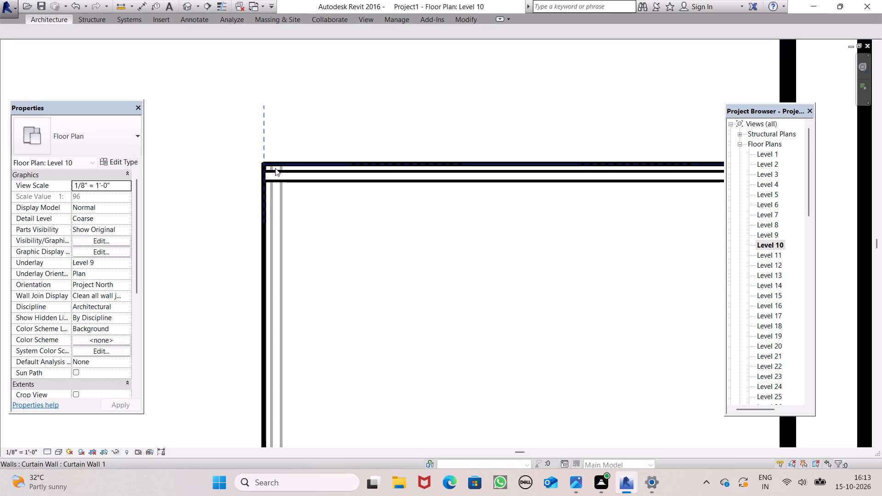
{"action": "scroll", "coordinate": [352, 118], "scroll_direction": "down", "scroll_amount": 4}
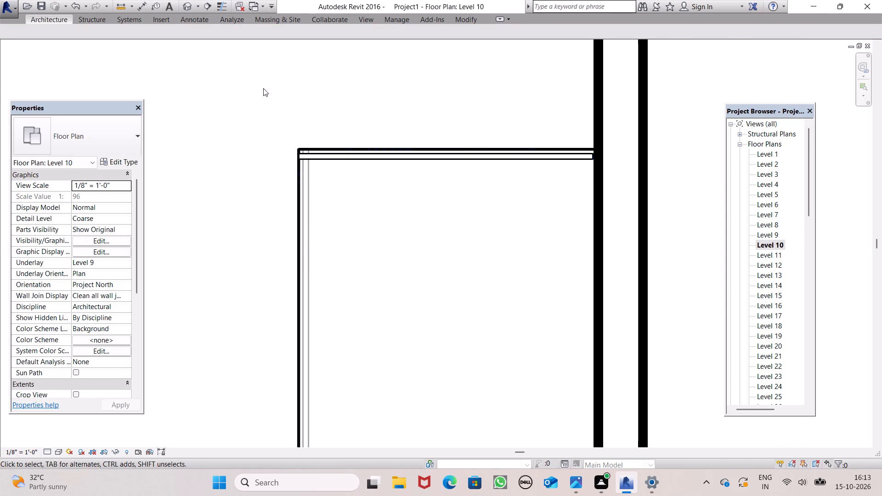
{"action": "left_click", "coordinate": [497, 19]}
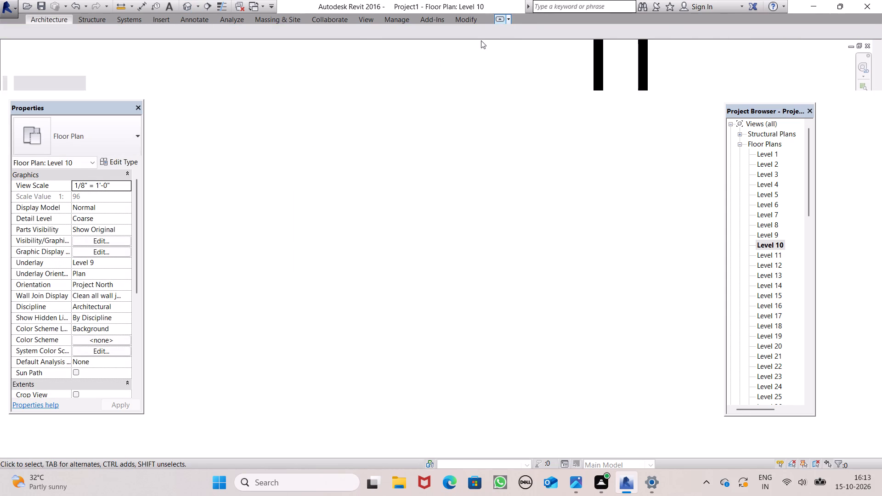
{"action": "left_click", "coordinate": [43, 42]}
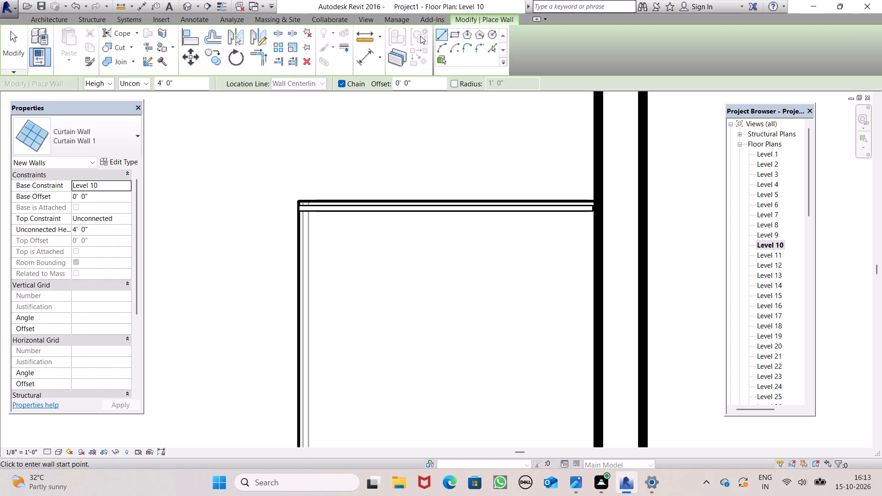
{"action": "left_click", "coordinate": [441, 32]}
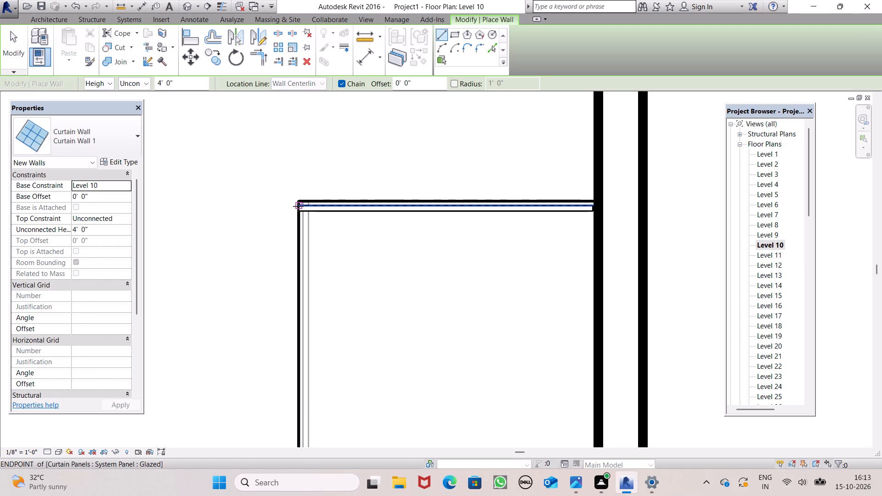
{"action": "left_click", "coordinate": [299, 206]}
{"action": "scroll", "coordinate": [306, 203], "scroll_direction": "down", "scroll_amount": 4}
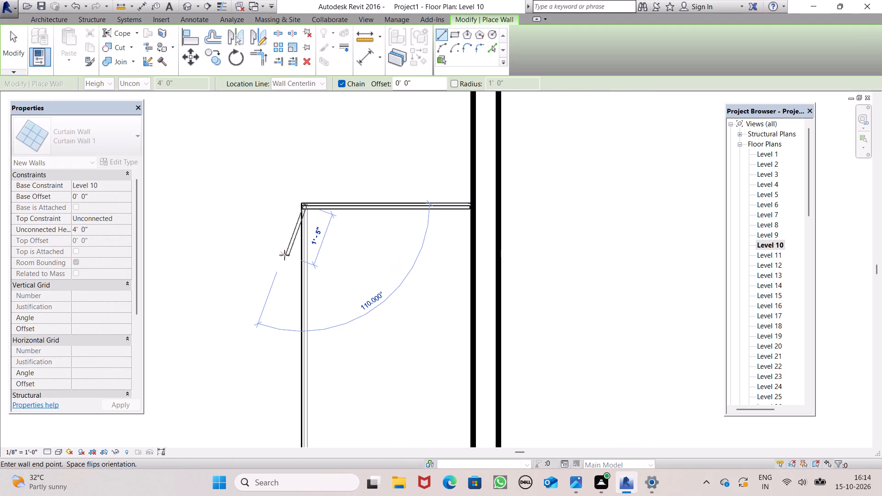
{"action": "scroll", "coordinate": [310, 241], "scroll_direction": "down", "scroll_amount": 13}
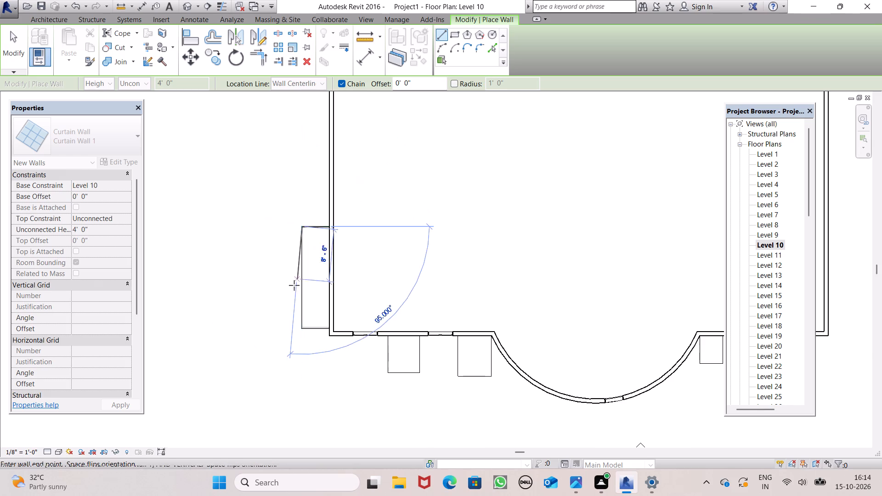
{"action": "scroll", "coordinate": [293, 298], "scroll_direction": "up", "scroll_amount": 8}
{"action": "scroll", "coordinate": [320, 353], "scroll_direction": "up", "scroll_amount": 1}
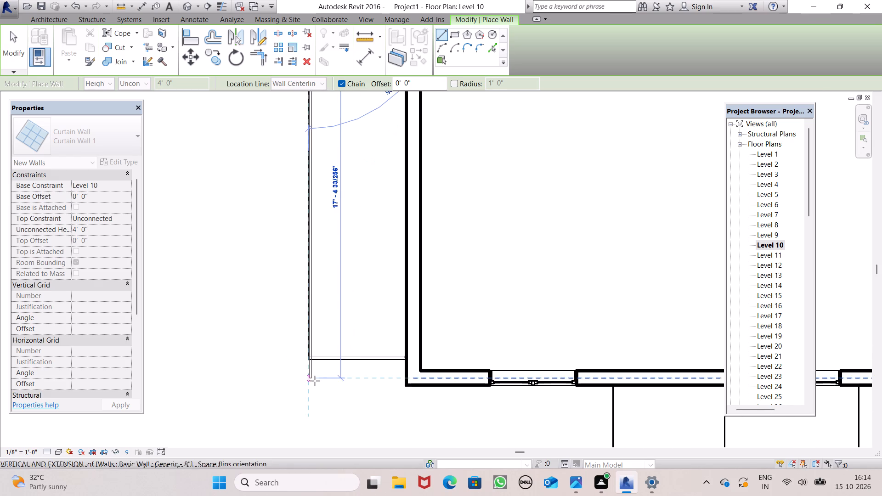
{"action": "scroll", "coordinate": [311, 372], "scroll_direction": "up", "scroll_amount": 4}
{"action": "scroll", "coordinate": [311, 369], "scroll_direction": "down", "scroll_amount": 1}
{"action": "scroll", "coordinate": [311, 369], "scroll_direction": "up", "scroll_amount": 10}
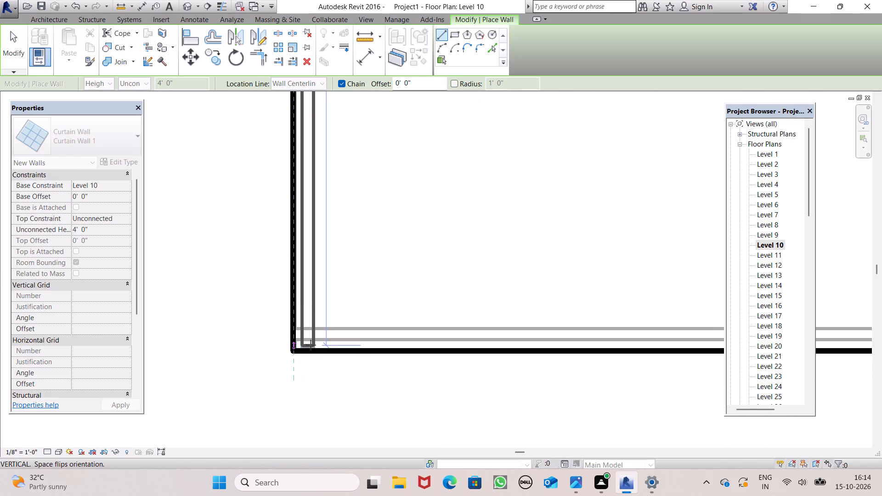
{"action": "scroll", "coordinate": [305, 342], "scroll_direction": "up", "scroll_amount": 1}
{"action": "scroll", "coordinate": [303, 341], "scroll_direction": "down", "scroll_amount": 1}
{"action": "scroll", "coordinate": [303, 341], "scroll_direction": "up", "scroll_amount": 5}
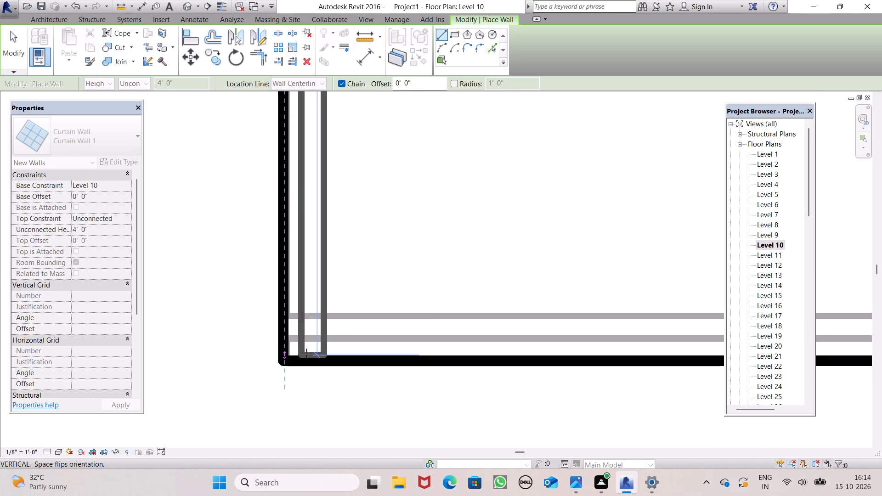
{"action": "left_click", "coordinate": [306, 354]}
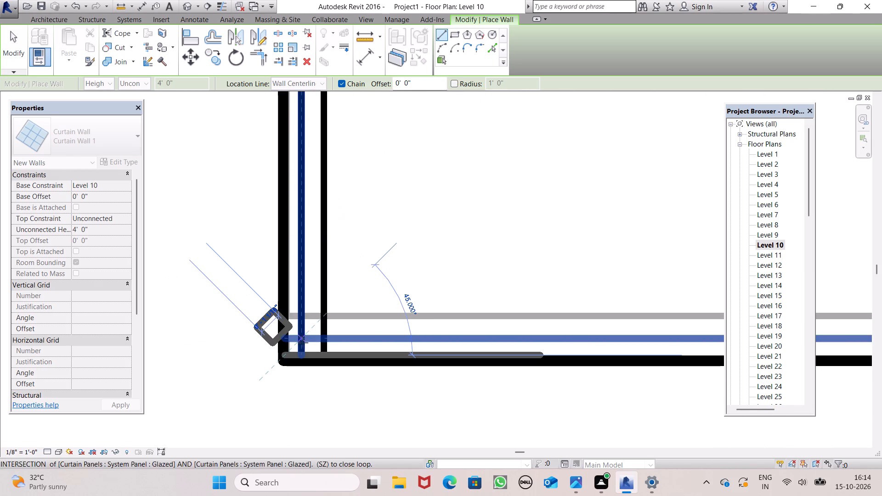
Continue the 4' high curtain wall along the slab's front short edge, from the outer corner to the building wall.
{"action": "scroll", "coordinate": [345, 353], "scroll_direction": "down", "scroll_amount": 4}
{"action": "scroll", "coordinate": [402, 375], "scroll_direction": "down", "scroll_amount": 5}
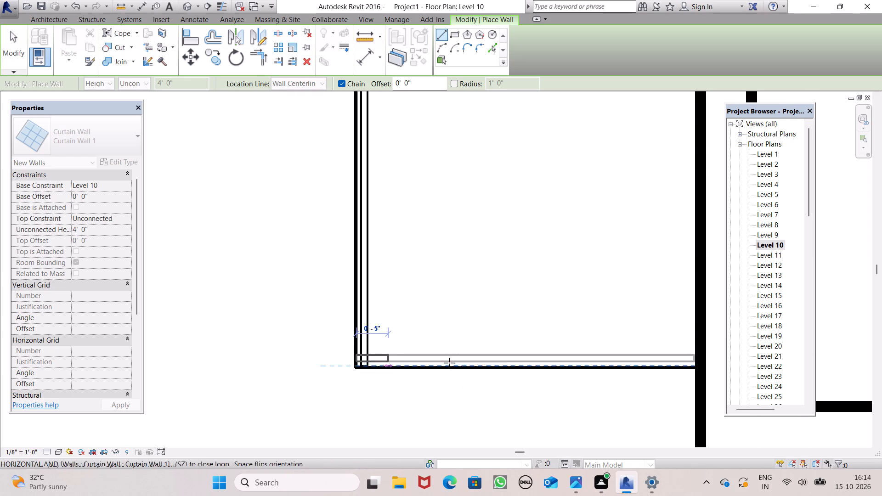
{"action": "left_click", "coordinate": [696, 361]}
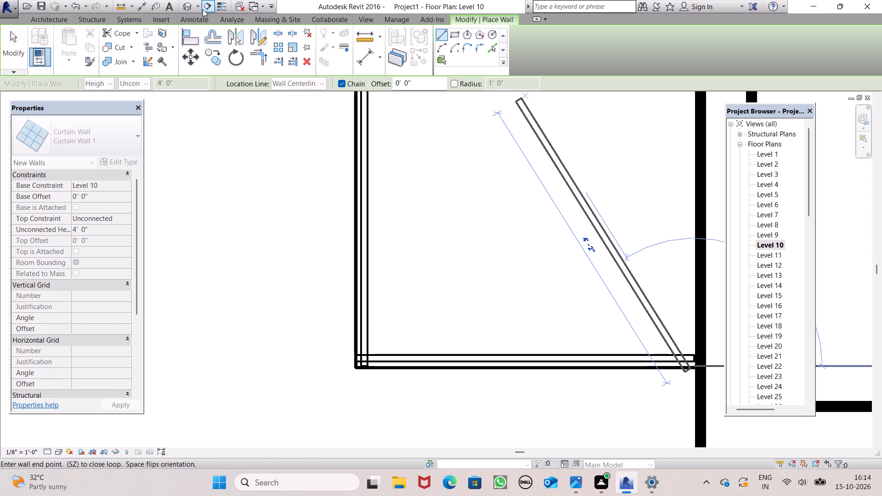
Check the slabs in the 3D view and open the Level 12 floor plan with a Curtain Wall 1 wall started.
{"action": "left_click", "coordinate": [181, 5]}
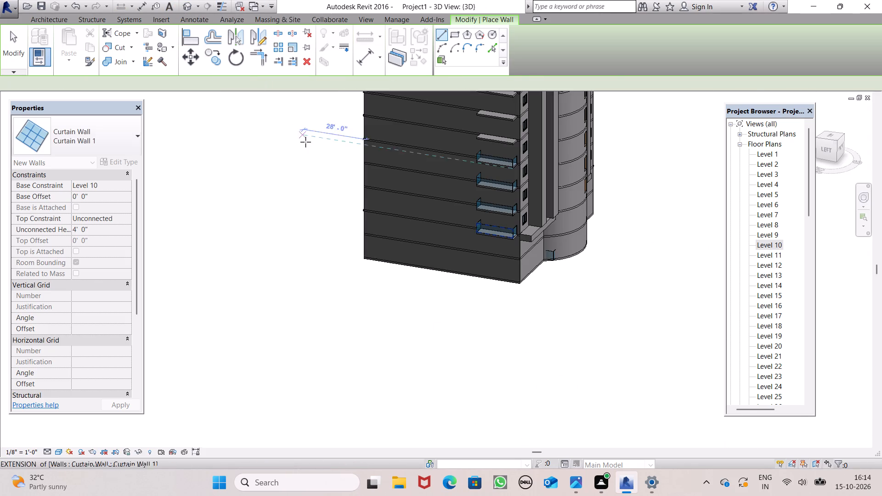
{"action": "scroll", "coordinate": [415, 214], "scroll_direction": "down", "scroll_amount": 3}
{"action": "scroll", "coordinate": [461, 172], "scroll_direction": "up", "scroll_amount": 5}
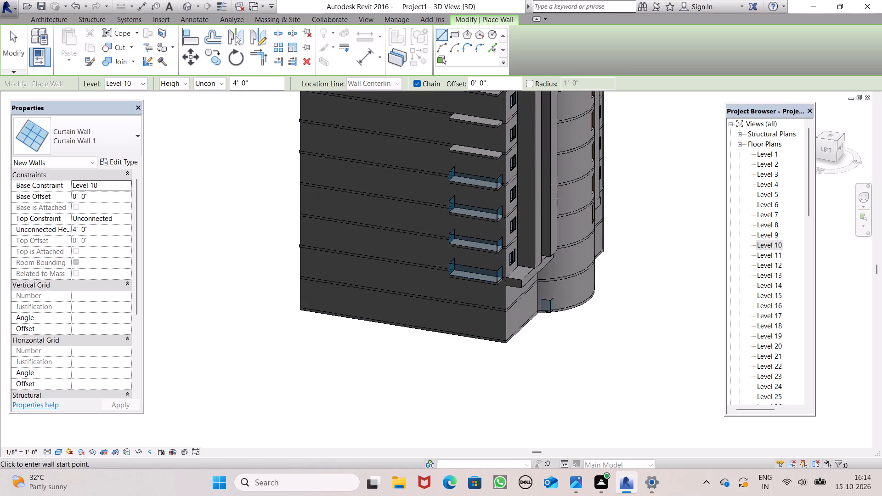
{"action": "double_click", "coordinate": [768, 264]}
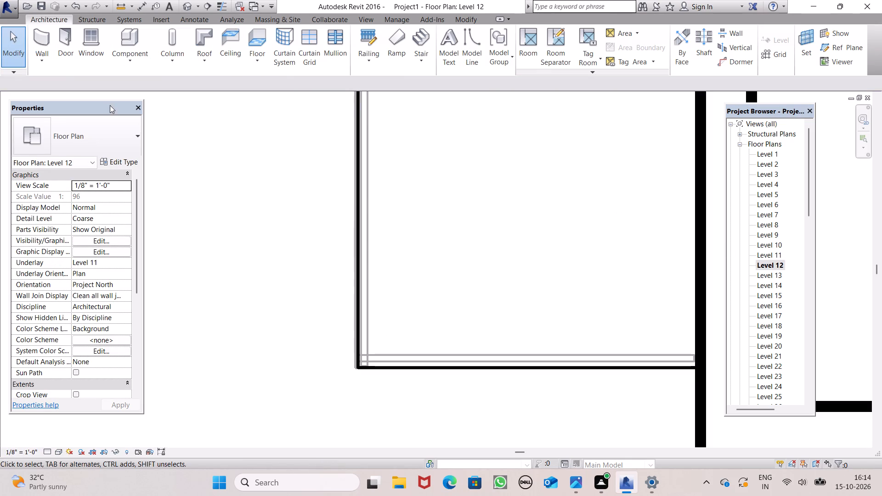
{"action": "left_click", "coordinate": [45, 44]}
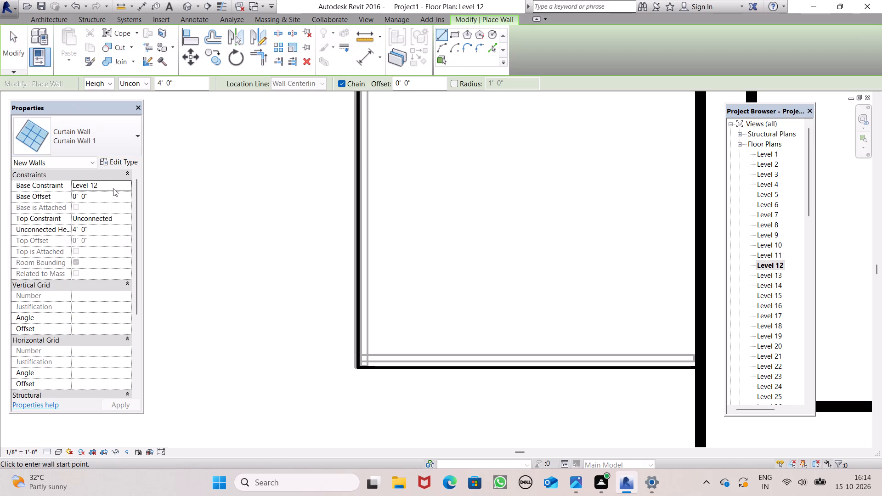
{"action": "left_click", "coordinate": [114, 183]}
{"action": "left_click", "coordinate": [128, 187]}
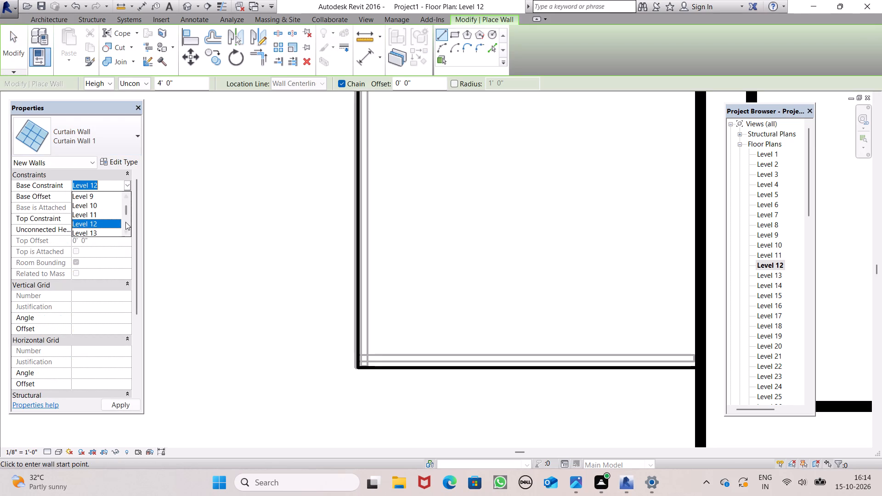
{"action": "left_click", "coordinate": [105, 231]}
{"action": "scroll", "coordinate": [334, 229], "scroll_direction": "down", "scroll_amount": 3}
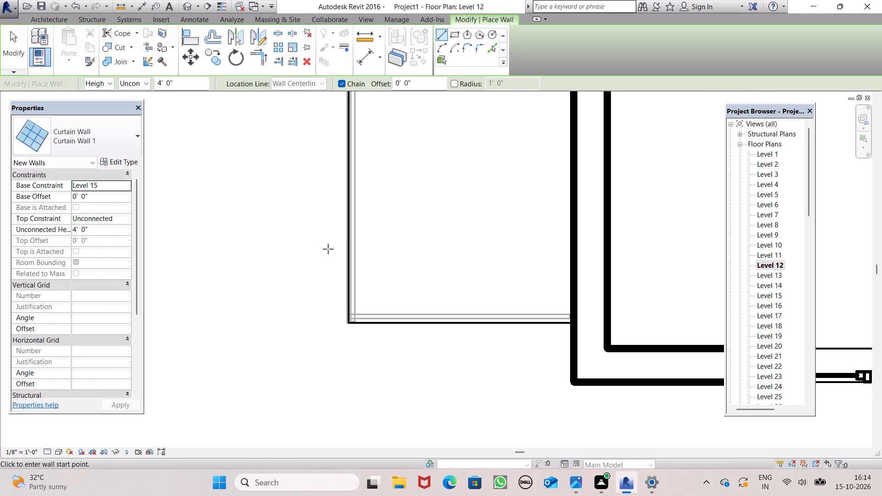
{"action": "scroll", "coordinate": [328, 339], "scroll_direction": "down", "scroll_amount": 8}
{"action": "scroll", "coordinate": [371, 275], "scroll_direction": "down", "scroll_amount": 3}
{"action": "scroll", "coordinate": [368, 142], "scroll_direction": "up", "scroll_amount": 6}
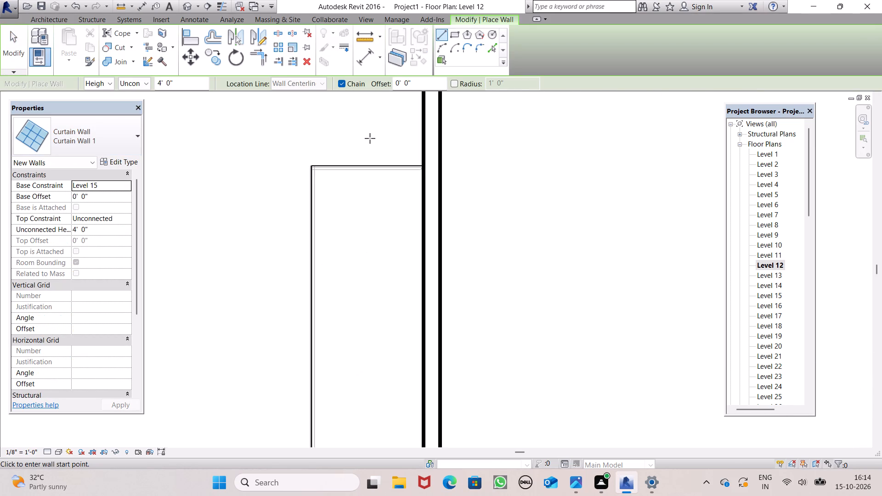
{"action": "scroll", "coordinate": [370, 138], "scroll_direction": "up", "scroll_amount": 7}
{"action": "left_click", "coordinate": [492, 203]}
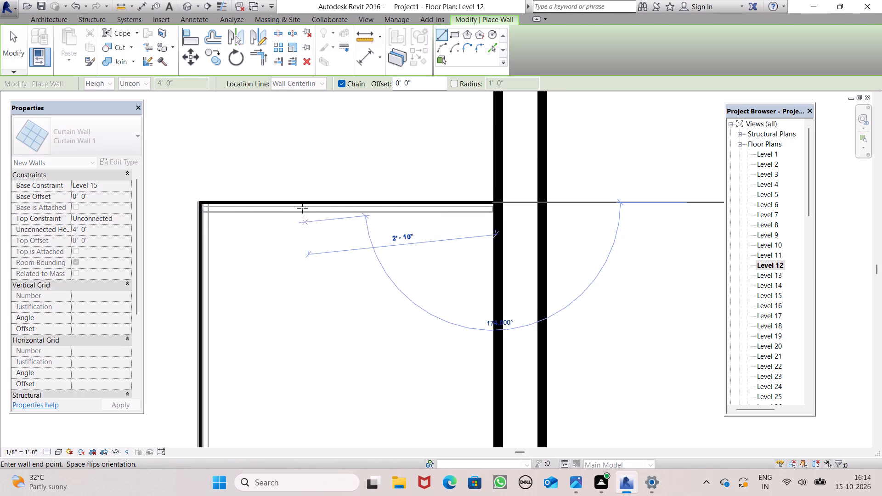
Draw a 4' high straight curtain wall based on Level 12 along the slab's rear short edge, from the building wall to the outer corner.
{"action": "left_click", "coordinate": [445, 37]}
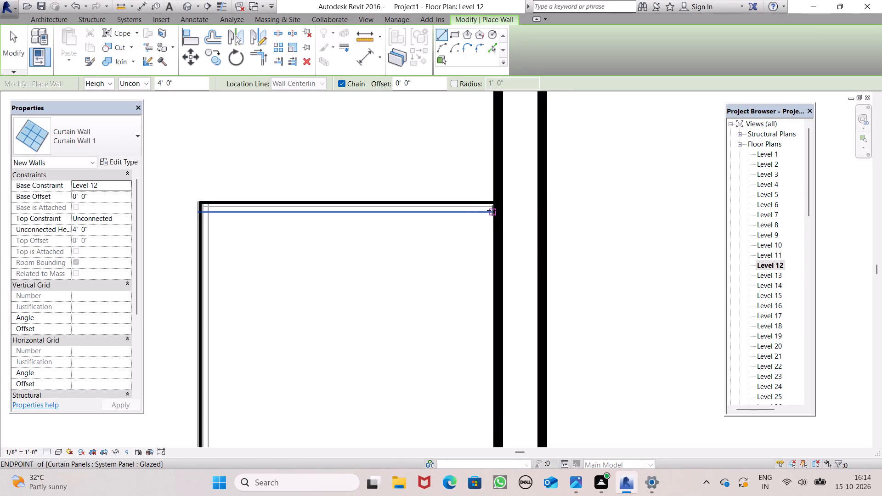
{"action": "left_click_drag", "start_coordinate": [491, 203], "coordinate": [482, 203]}
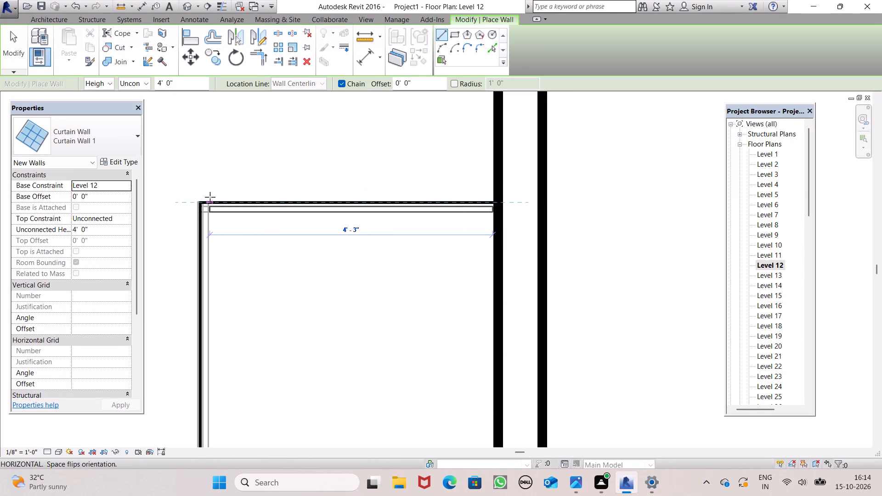
{"action": "left_click", "coordinate": [198, 199]}
Continue the 4' high curtain wall along the slab's long outer edge on Level 12, from the rear outer corner to the front outer corner.
{"action": "scroll", "coordinate": [201, 232], "scroll_direction": "down", "scroll_amount": 3}
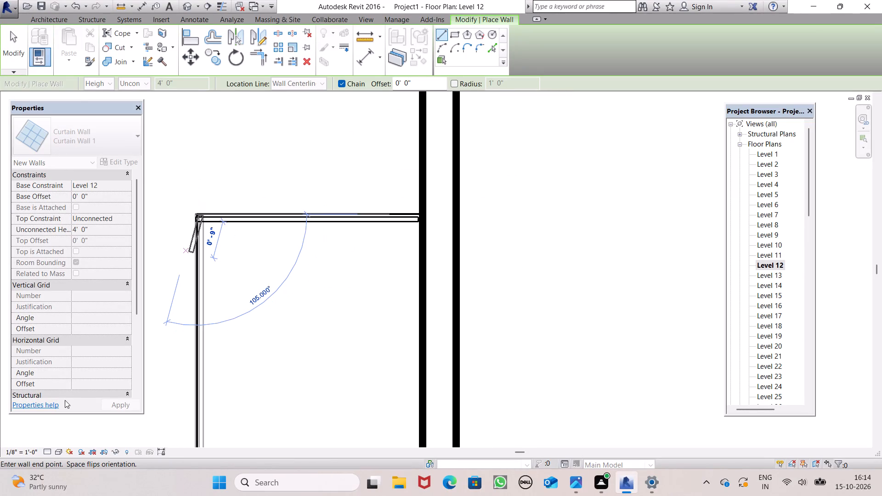
{"action": "scroll", "coordinate": [65, 400], "scroll_direction": "down", "scroll_amount": 4}
{"action": "scroll", "coordinate": [421, 260], "scroll_direction": "down", "scroll_amount": 5}
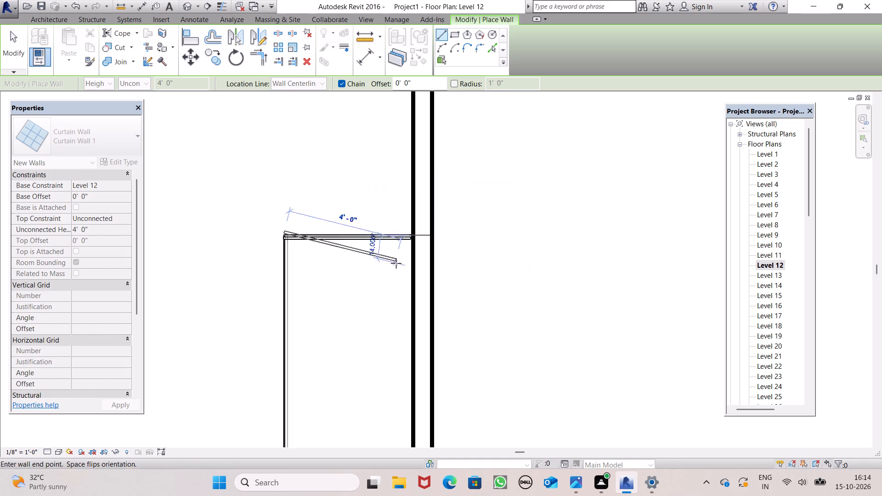
{"action": "scroll", "coordinate": [396, 263], "scroll_direction": "down", "scroll_amount": 2}
{"action": "scroll", "coordinate": [345, 181], "scroll_direction": "up", "scroll_amount": 1}
{"action": "scroll", "coordinate": [336, 220], "scroll_direction": "down", "scroll_amount": 10}
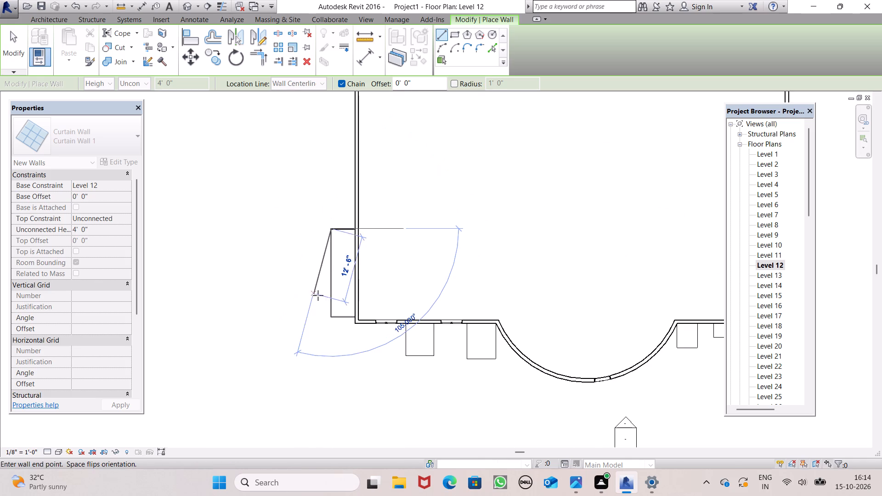
{"action": "scroll", "coordinate": [339, 303], "scroll_direction": "up", "scroll_amount": 17}
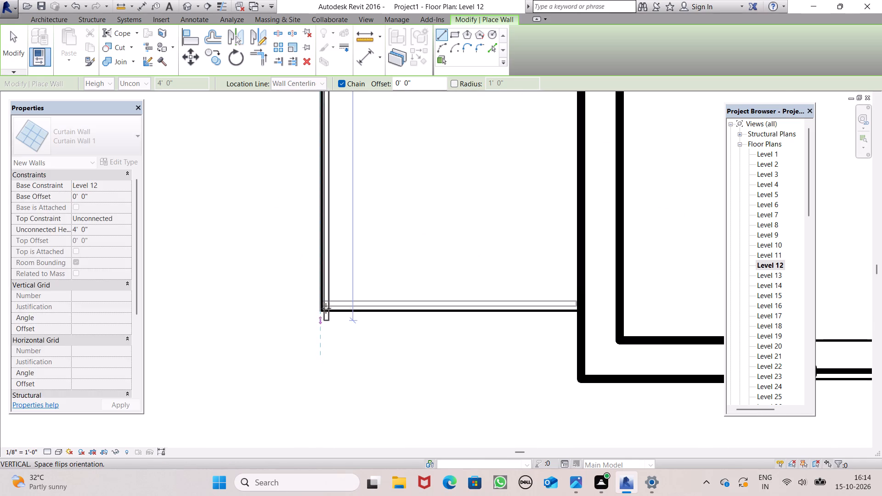
{"action": "scroll", "coordinate": [329, 307], "scroll_direction": "up", "scroll_amount": 7}
{"action": "left_click", "coordinate": [326, 317]}
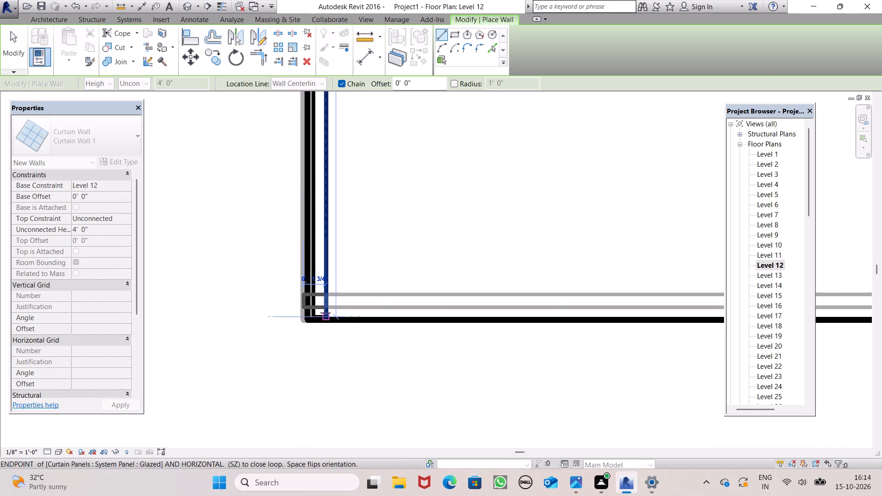
Continue the 4' high curtain wall along the slab's front short edge on Level 12 to the building wall, and end the chain.
{"action": "scroll", "coordinate": [411, 321], "scroll_direction": "down", "scroll_amount": 5}
{"action": "scroll", "coordinate": [300, 290], "scroll_direction": "down", "scroll_amount": 2}
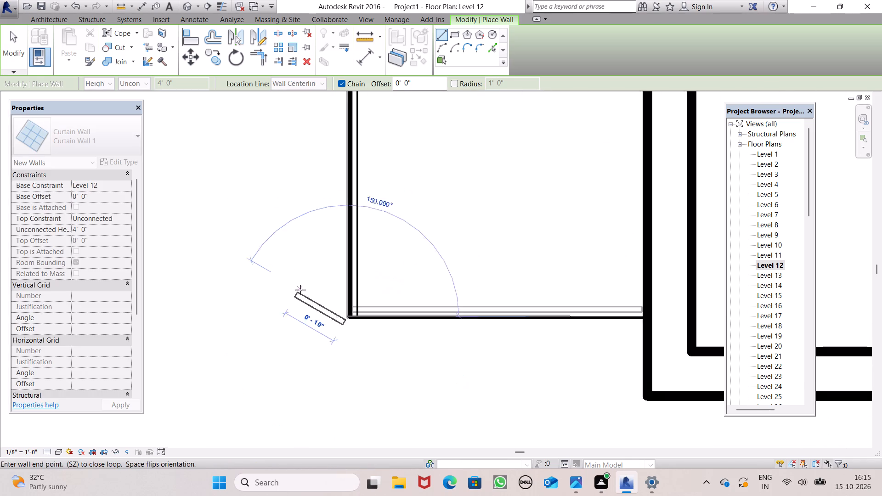
{"action": "scroll", "coordinate": [300, 290], "scroll_direction": "down", "scroll_amount": 3}
{"action": "scroll", "coordinate": [467, 308], "scroll_direction": "up", "scroll_amount": 7}
{"action": "scroll", "coordinate": [522, 292], "scroll_direction": "up", "scroll_amount": 5}
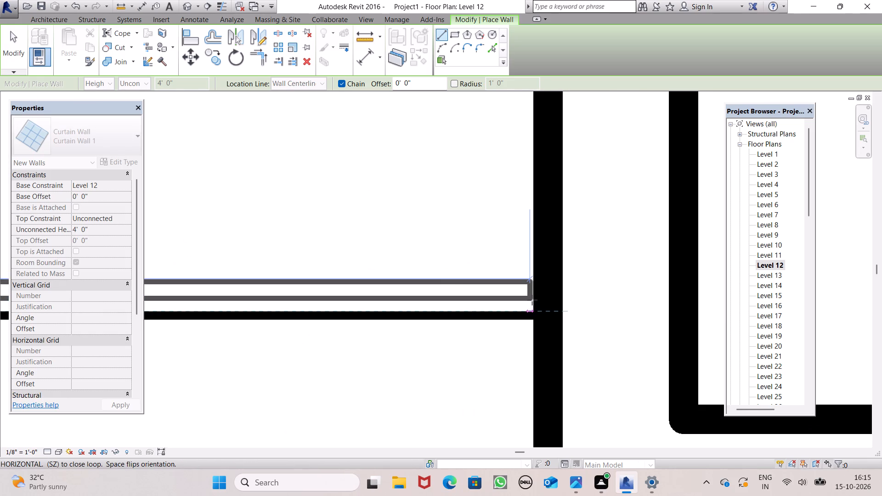
{"action": "left_click", "coordinate": [534, 298]}
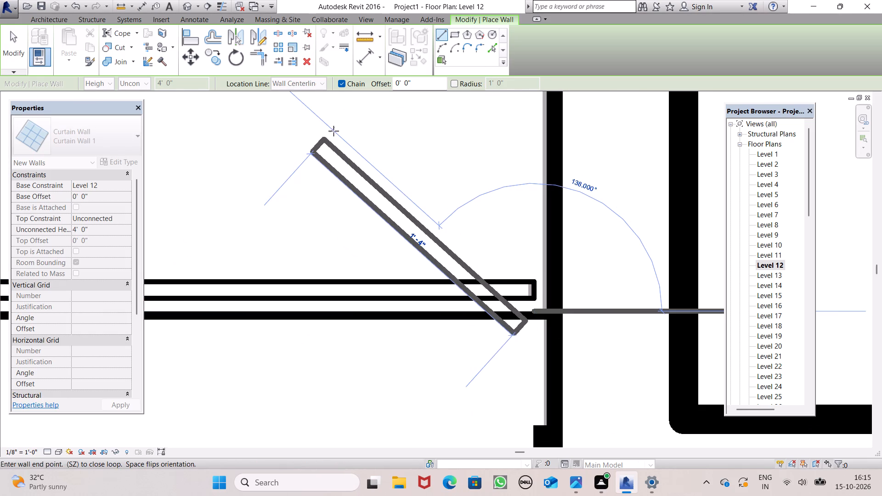
{"action": "key", "text": "Escape"}
{"action": "scroll", "coordinate": [334, 169], "scroll_direction": "down", "scroll_amount": 14}
{"action": "scroll", "coordinate": [345, 223], "scroll_direction": "down", "scroll_amount": 4}
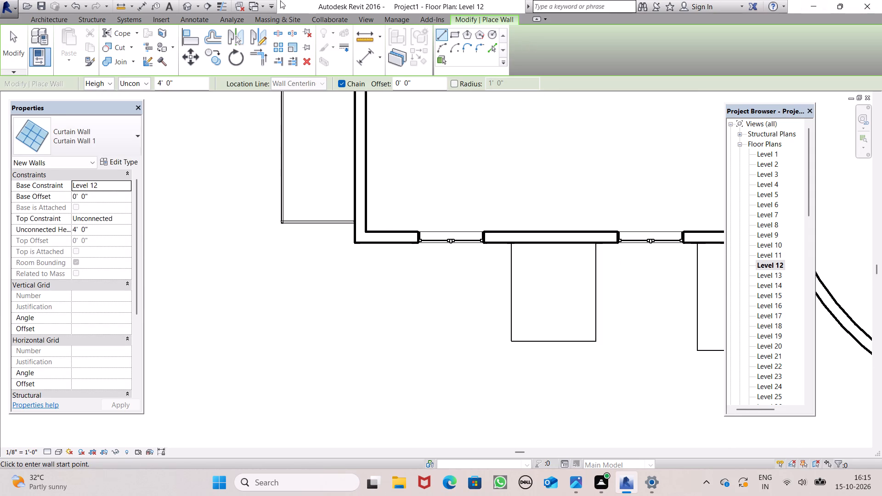
Open the 3D view, leave the wall command and select the building floor beside the lowest unenclosed slab to check its level.
{"action": "left_click", "coordinate": [191, 4]}
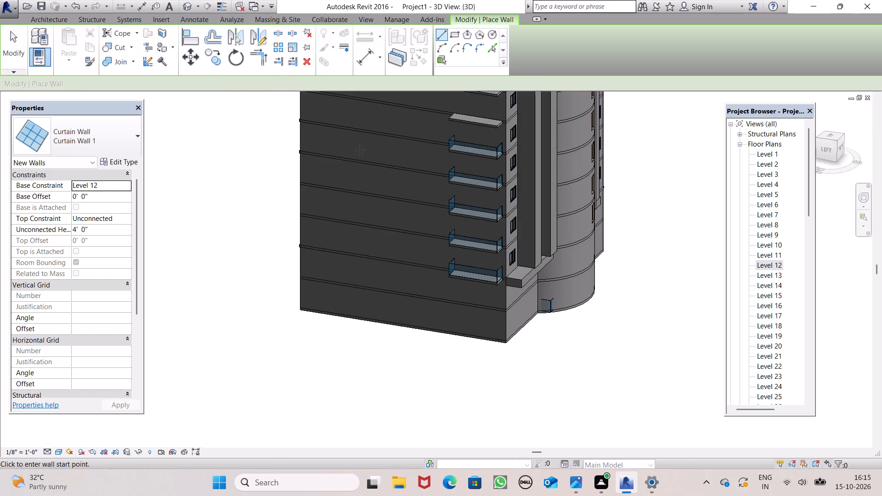
{"action": "scroll", "coordinate": [373, 231], "scroll_direction": "down", "scroll_amount": 6}
{"action": "scroll", "coordinate": [468, 202], "scroll_direction": "up", "scroll_amount": 6}
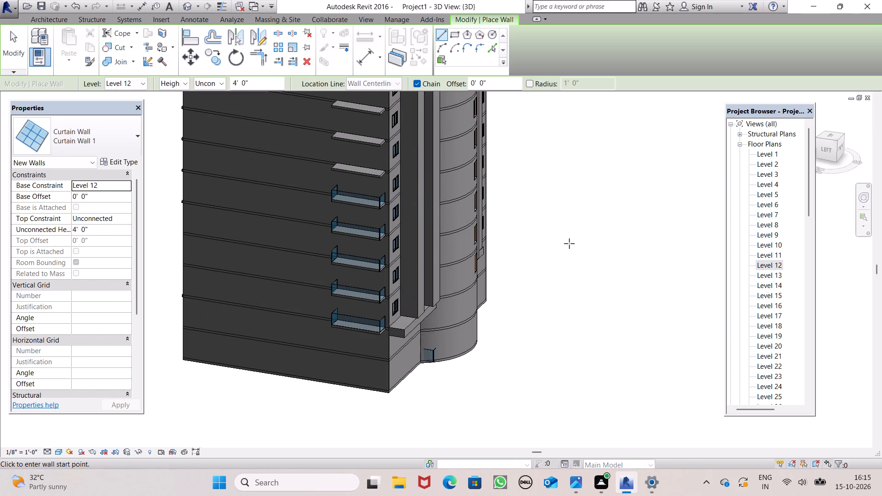
{"action": "key", "text": "Escape"}
{"action": "left_click", "coordinate": [328, 163]}
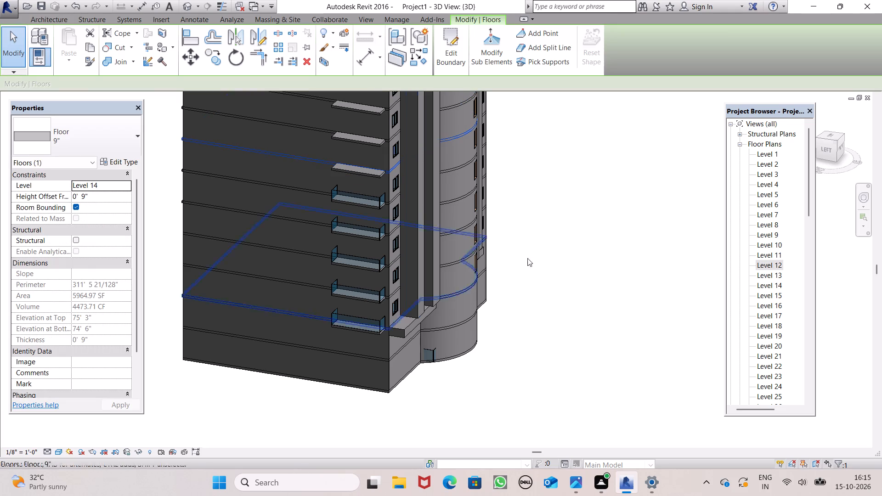
Check the level of the lowest unenclosed projecting slab and the base level of the topmost curtain wall below it.
{"action": "left_click", "coordinate": [547, 268]}
{"action": "scroll", "coordinate": [355, 175], "scroll_direction": "up", "scroll_amount": 2}
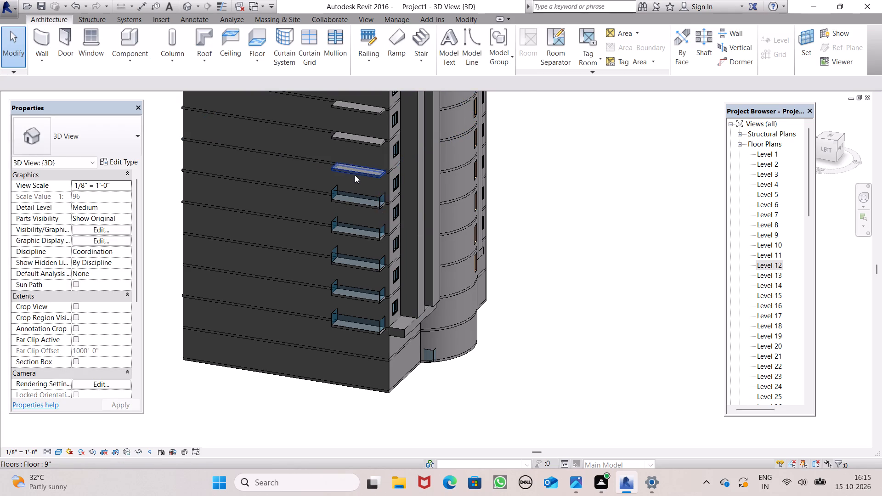
{"action": "scroll", "coordinate": [355, 175], "scroll_direction": "up", "scroll_amount": 4}
{"action": "scroll", "coordinate": [354, 174], "scroll_direction": "down", "scroll_amount": 1}
{"action": "scroll", "coordinate": [354, 174], "scroll_direction": "up", "scroll_amount": 1}
{"action": "left_click", "coordinate": [350, 166]}
{"action": "scroll", "coordinate": [396, 183], "scroll_direction": "down", "scroll_amount": 2}
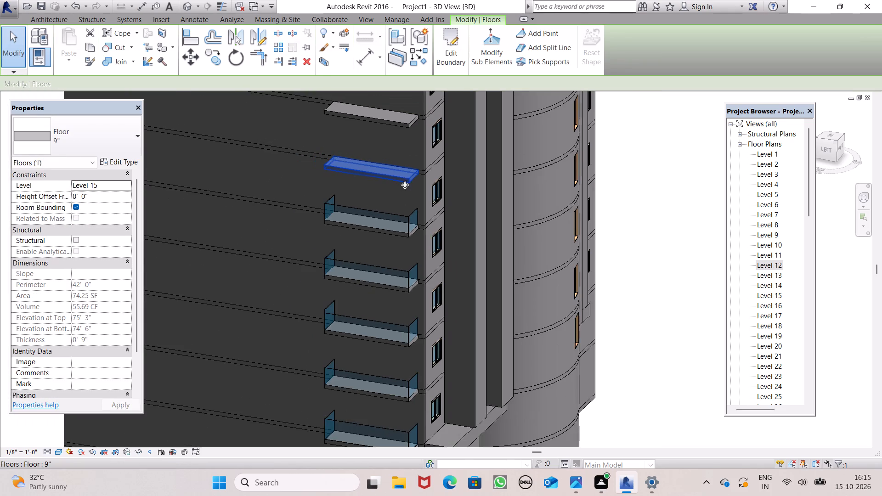
{"action": "scroll", "coordinate": [565, 230], "scroll_direction": "down", "scroll_amount": 2}
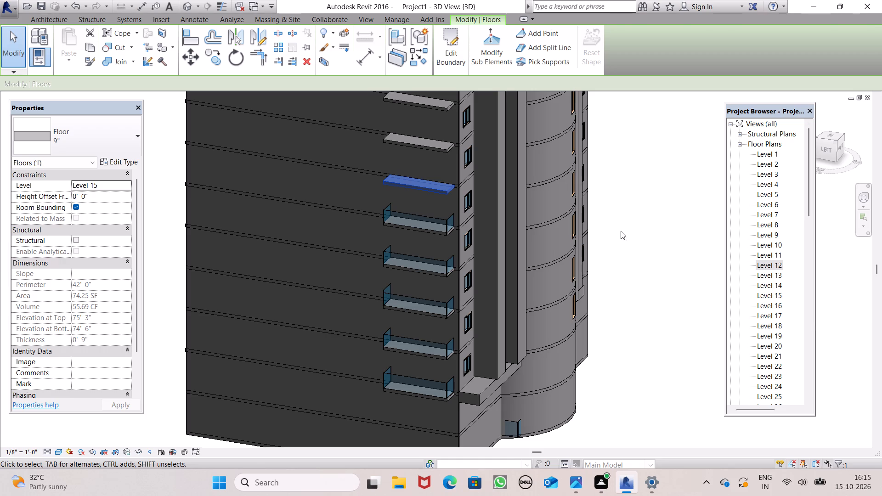
{"action": "left_click", "coordinate": [677, 233]}
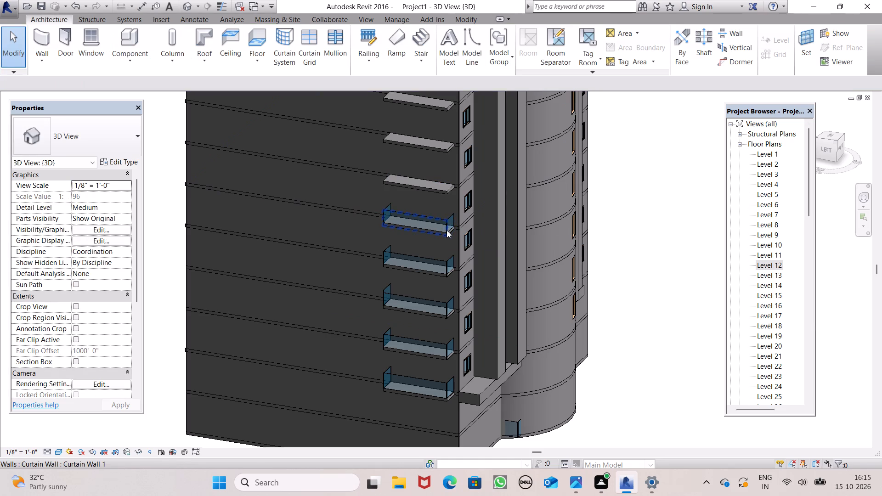
{"action": "left_click", "coordinate": [447, 230]}
{"action": "scroll", "coordinate": [450, 239], "scroll_direction": "up", "scroll_amount": 3}
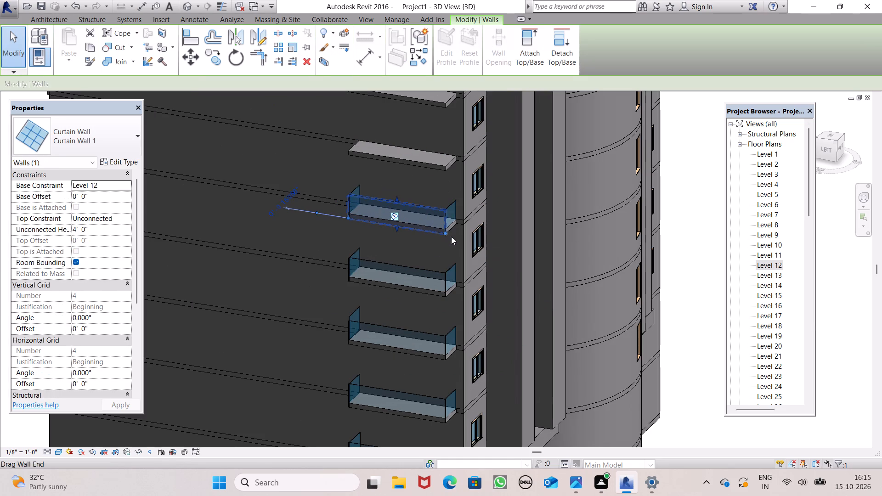
{"action": "scroll", "coordinate": [441, 235], "scroll_direction": "up", "scroll_amount": 6}
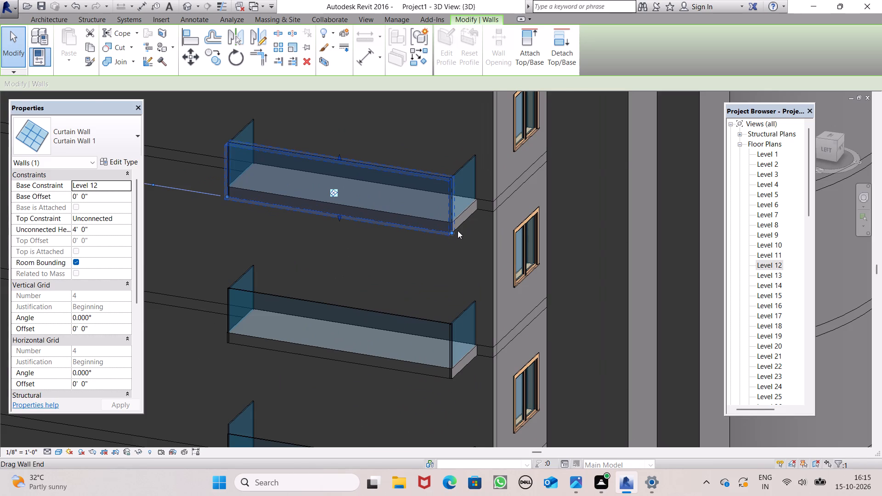
{"action": "scroll", "coordinate": [501, 251], "scroll_direction": "down", "scroll_amount": 5}
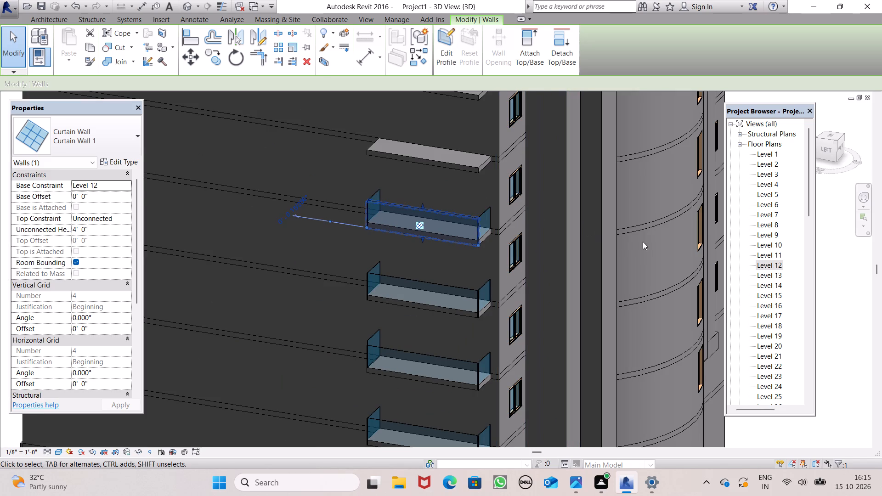
In the Level 14 floor plan, draw a 4' high straight curtain wall along the slab's rear short edge, from building wall to outer corner.
{"action": "left_click", "coordinate": [775, 287]}
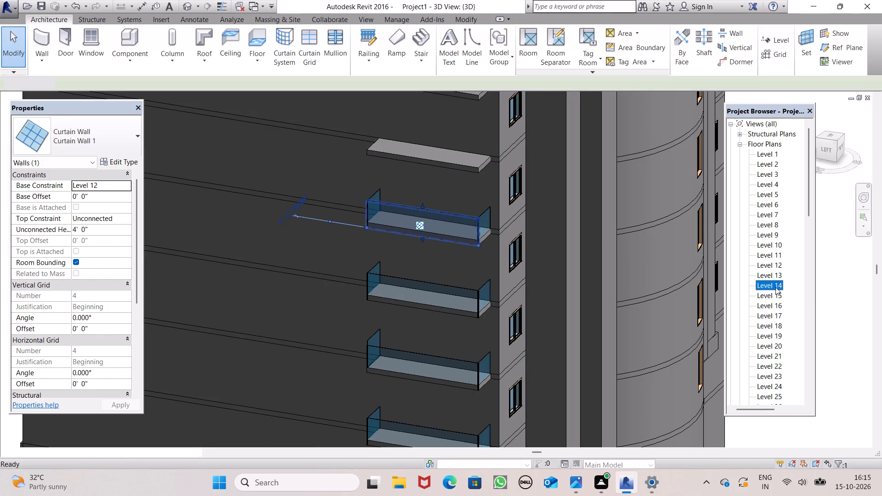
{"action": "double_click", "coordinate": [775, 287]}
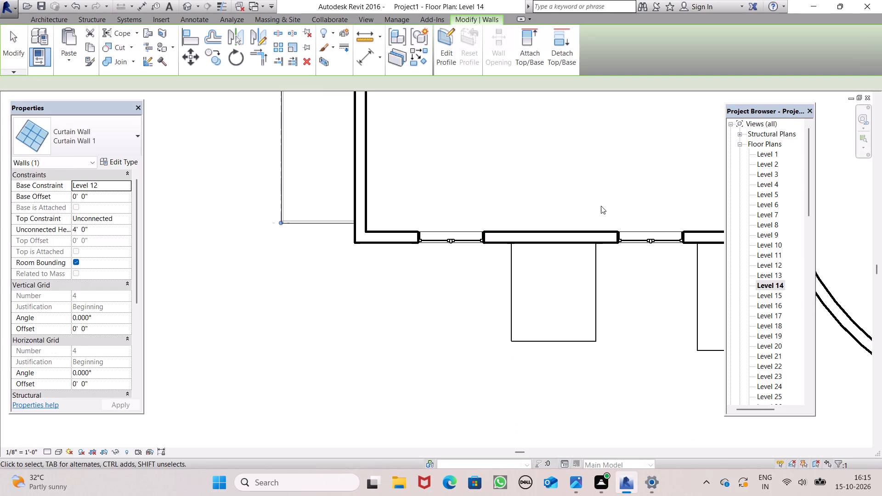
{"action": "scroll", "coordinate": [596, 217], "scroll_direction": "down", "scroll_amount": 2}
{"action": "scroll", "coordinate": [608, 259], "scroll_direction": "down", "scroll_amount": 11}
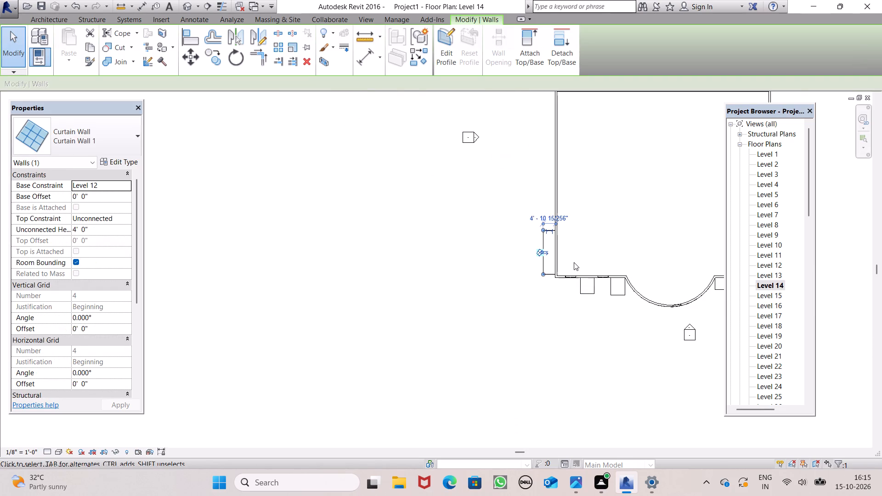
{"action": "scroll", "coordinate": [573, 261], "scroll_direction": "up", "scroll_amount": 11}
{"action": "left_click", "coordinate": [345, 209]}
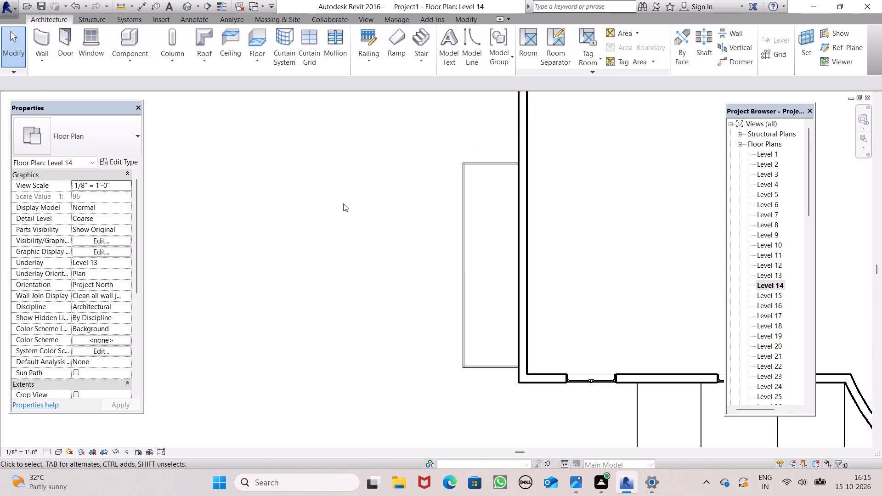
{"action": "left_click", "coordinate": [41, 36]}
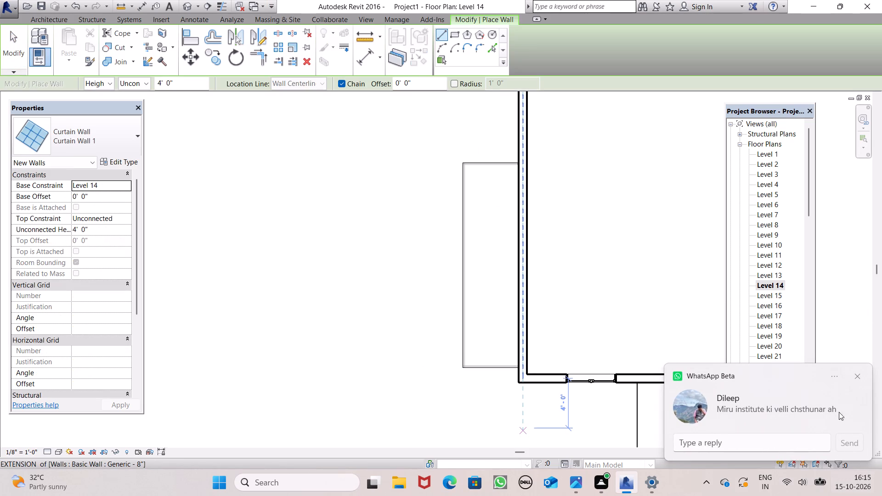
{"action": "left_click", "coordinate": [864, 376]}
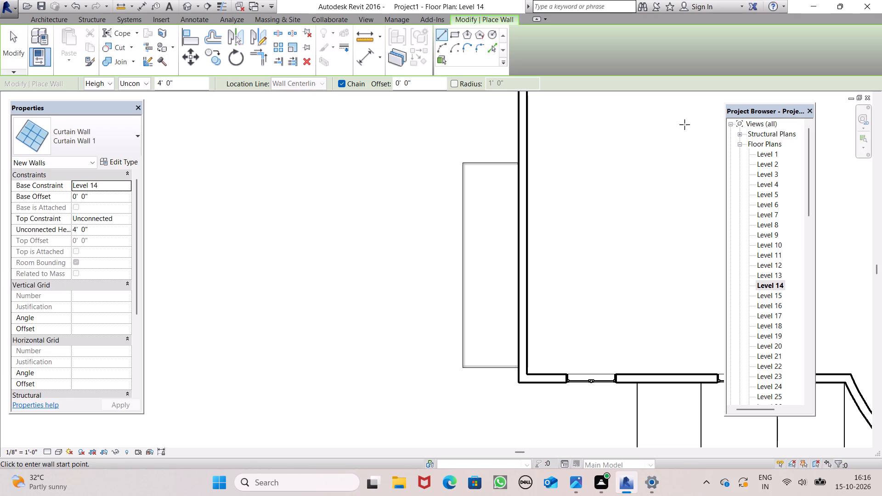
{"action": "scroll", "coordinate": [497, 171], "scroll_direction": "up", "scroll_amount": 5}
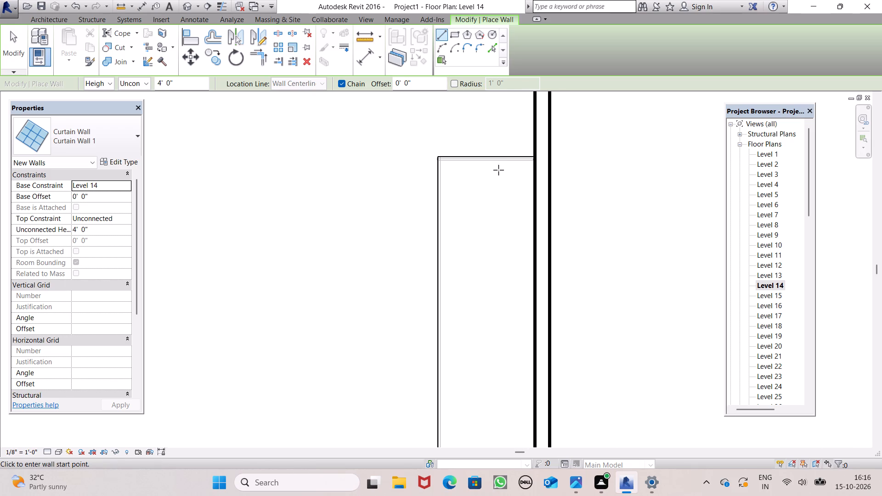
{"action": "left_click", "coordinate": [538, 152]}
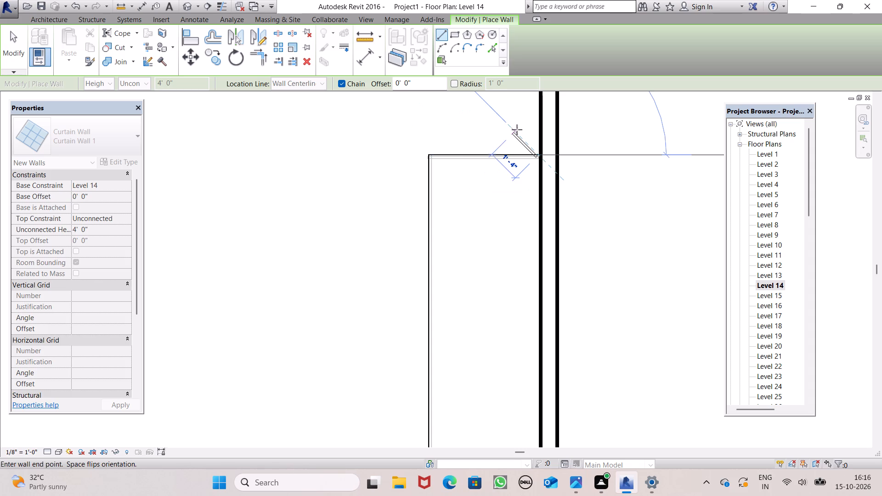
{"action": "left_click", "coordinate": [428, 157]}
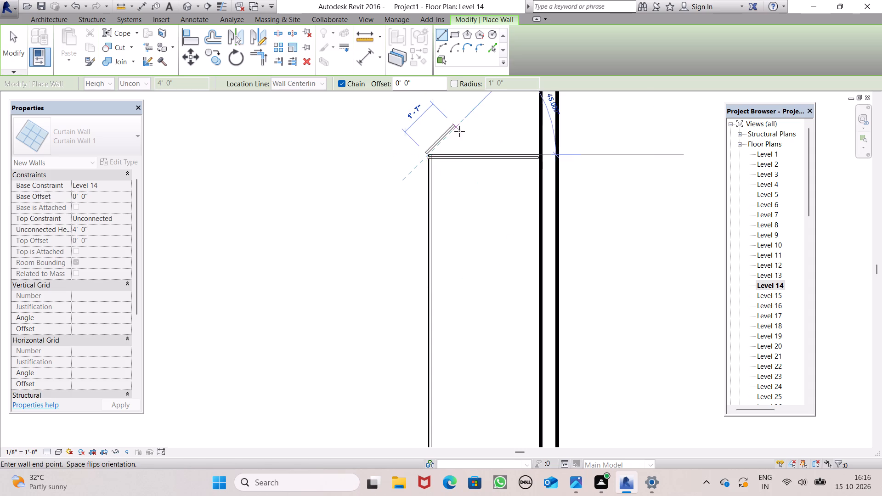
Continue the 4' high curtain wall along the slab's long outer edge on Level 14 to the front outer corner.
{"action": "scroll", "coordinate": [459, 132], "scroll_direction": "down", "scroll_amount": 4}
{"action": "scroll", "coordinate": [445, 181], "scroll_direction": "down", "scroll_amount": 4}
{"action": "scroll", "coordinate": [423, 338], "scroll_direction": "up", "scroll_amount": 6}
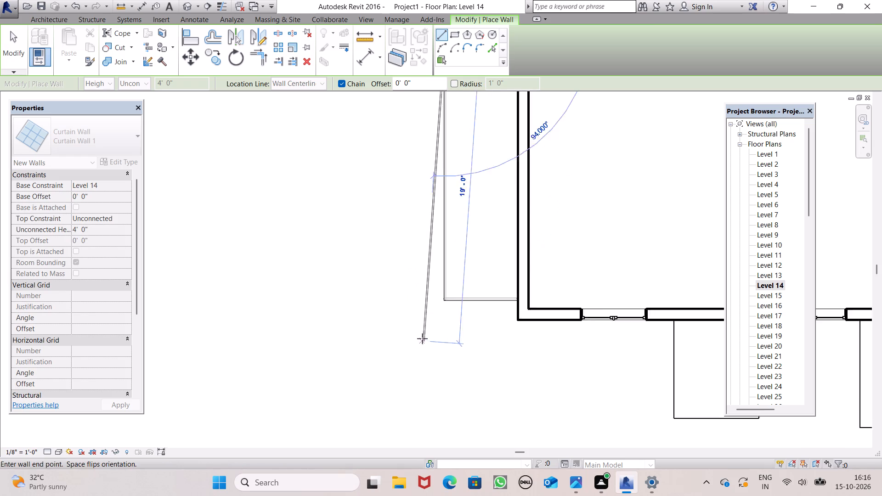
{"action": "scroll", "coordinate": [441, 299], "scroll_direction": "up", "scroll_amount": 10}
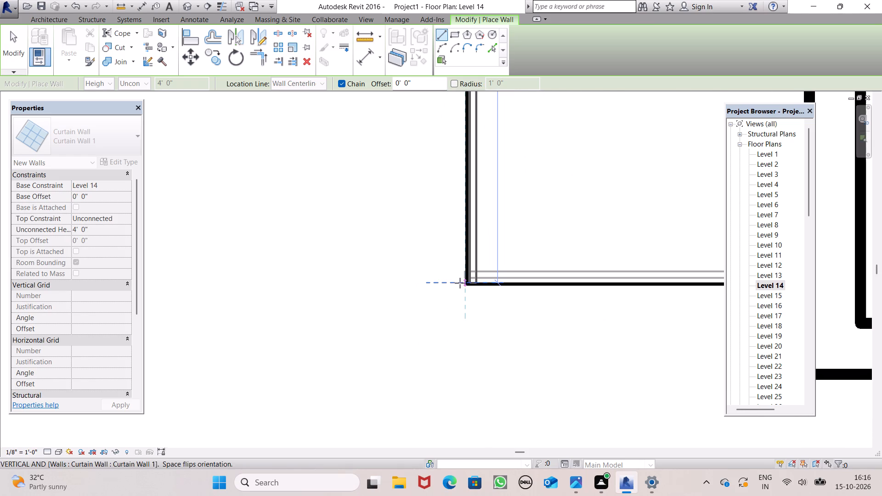
{"action": "left_click", "coordinate": [473, 283]}
Continue the 4' high curtain wall along the slab's front short edge on Level 14 to the building wall, and end the chain.
{"action": "scroll", "coordinate": [407, 272], "scroll_direction": "down", "scroll_amount": 5}
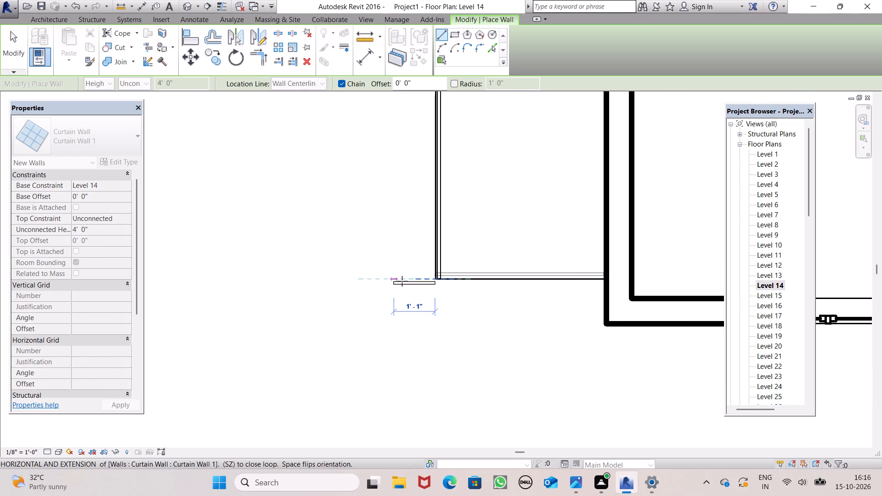
{"action": "left_click", "coordinate": [604, 273]}
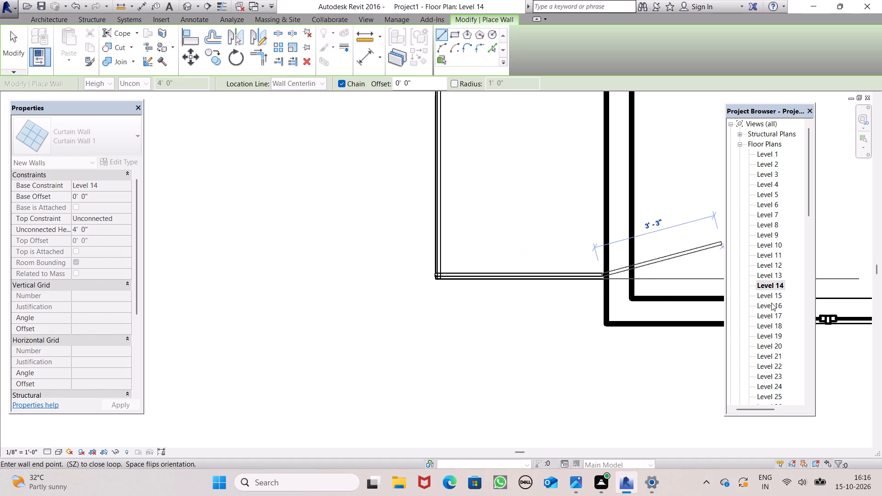
{"action": "key", "text": "Escape"}
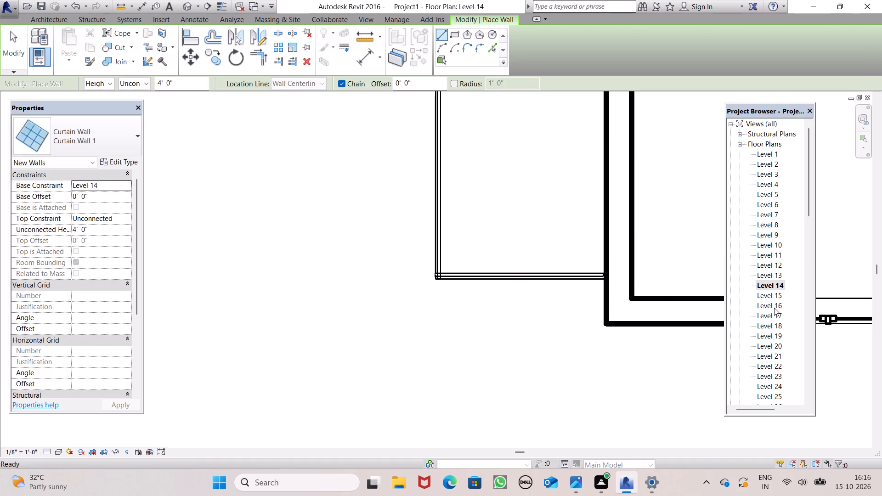
View the slab in the Level 16 floor plan, and check in the 3D view which projecting slabs are still unenclosed.
{"action": "double_click", "coordinate": [774, 308]}
{"action": "scroll", "coordinate": [579, 258], "scroll_direction": "down", "scroll_amount": 8}
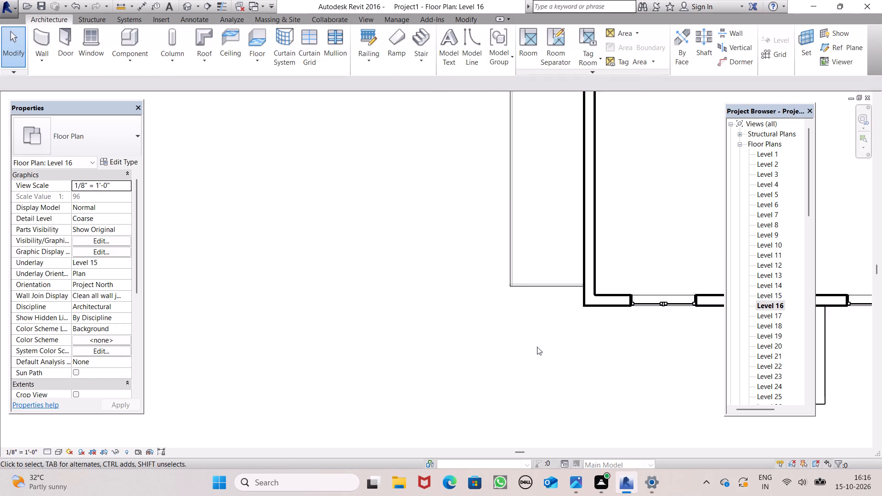
{"action": "scroll", "coordinate": [471, 360], "scroll_direction": "down", "scroll_amount": 3}
{"action": "scroll", "coordinate": [615, 163], "scroll_direction": "up", "scroll_amount": 4}
{"action": "scroll", "coordinate": [614, 160], "scroll_direction": "down", "scroll_amount": 1}
{"action": "scroll", "coordinate": [614, 160], "scroll_direction": "up", "scroll_amount": 1}
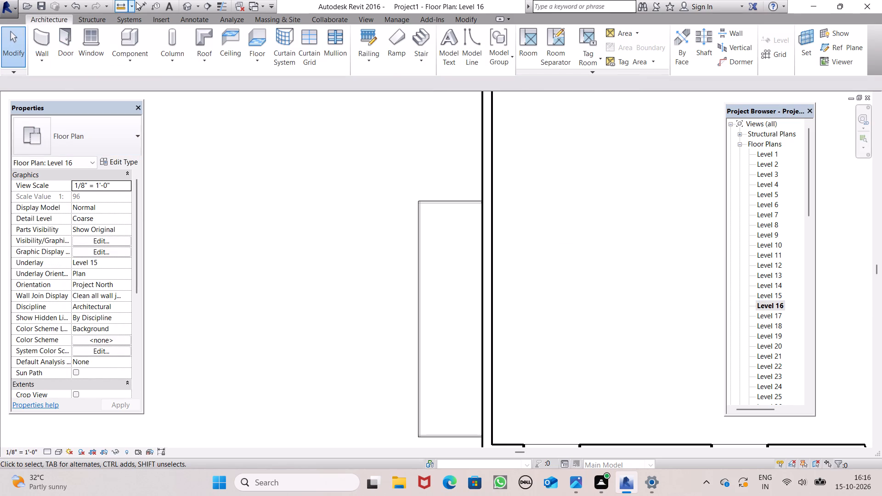
{"action": "left_click", "coordinate": [189, 3]}
{"action": "scroll", "coordinate": [380, 209], "scroll_direction": "down", "scroll_amount": 5}
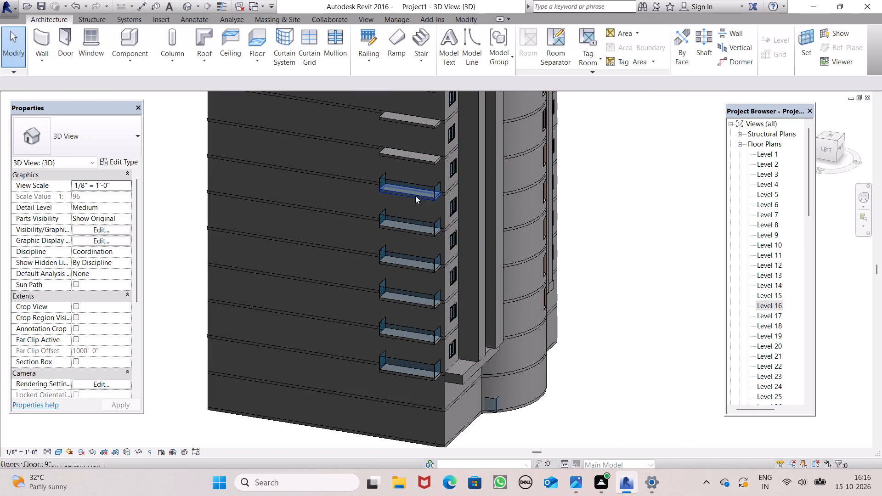
{"action": "scroll", "coordinate": [422, 163], "scroll_direction": "up", "scroll_amount": 1}
Return to the Level 16 floor plan and start the Wall command.
{"action": "double_click", "coordinate": [765, 309]}
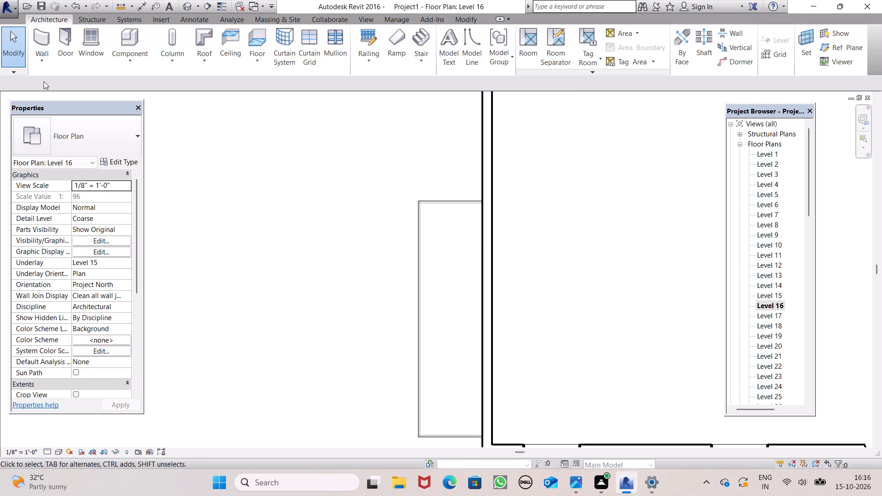
{"action": "left_click", "coordinate": [45, 41]}
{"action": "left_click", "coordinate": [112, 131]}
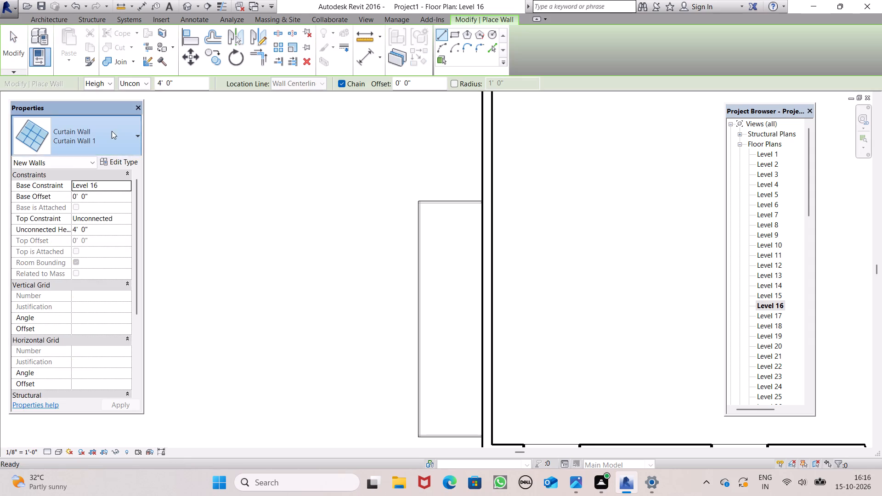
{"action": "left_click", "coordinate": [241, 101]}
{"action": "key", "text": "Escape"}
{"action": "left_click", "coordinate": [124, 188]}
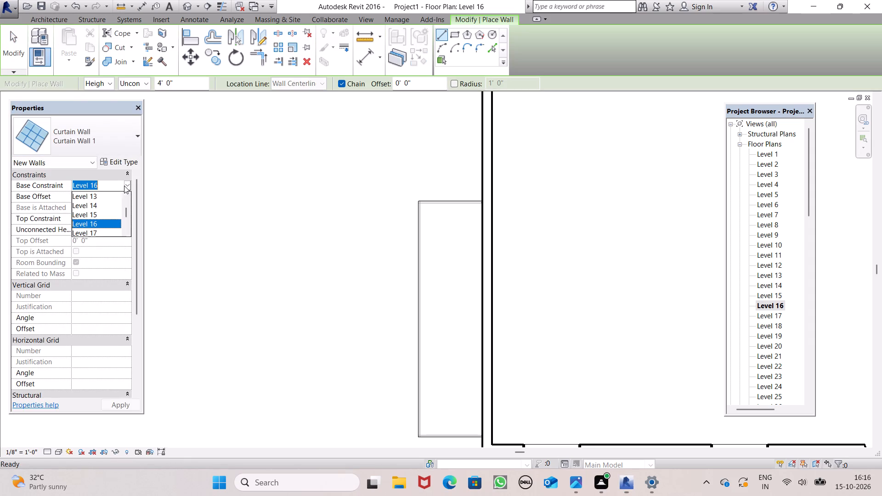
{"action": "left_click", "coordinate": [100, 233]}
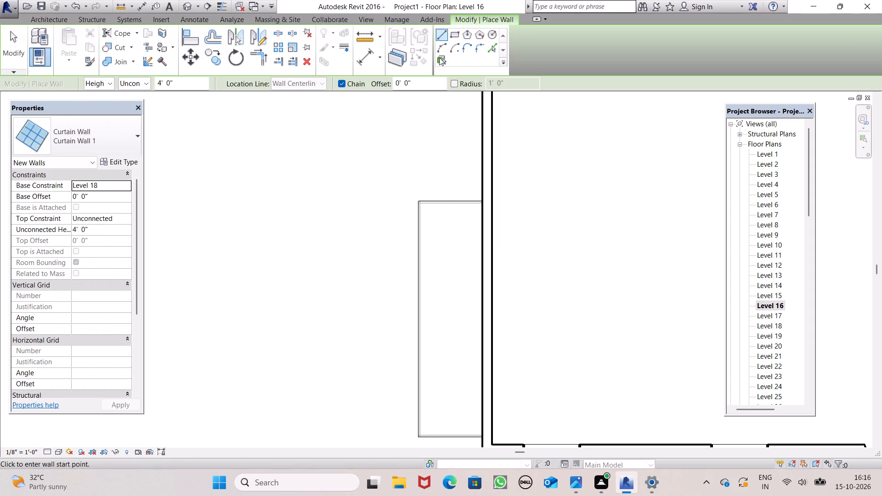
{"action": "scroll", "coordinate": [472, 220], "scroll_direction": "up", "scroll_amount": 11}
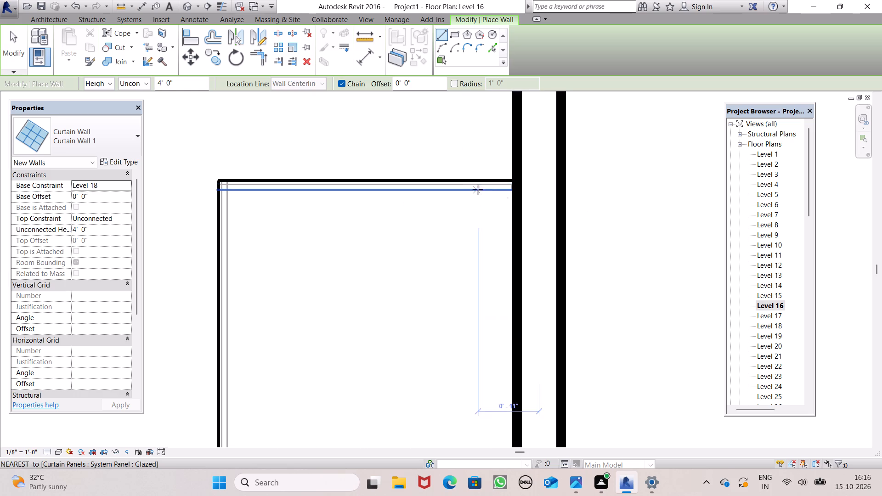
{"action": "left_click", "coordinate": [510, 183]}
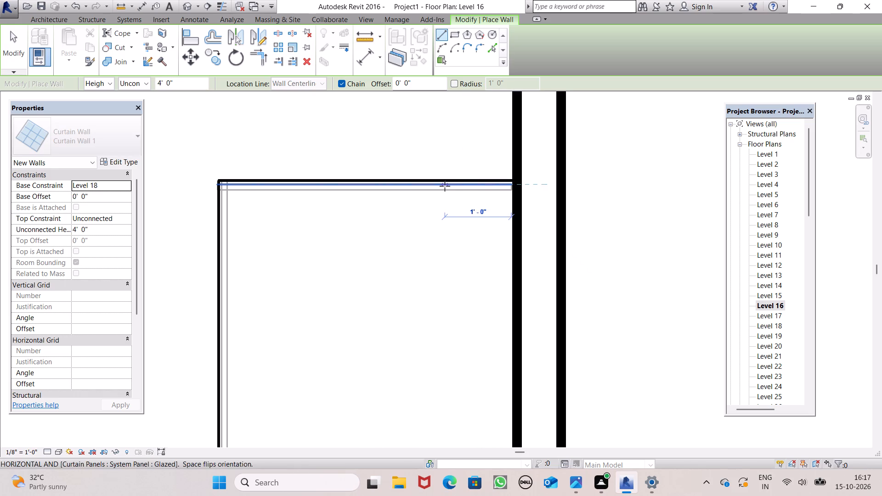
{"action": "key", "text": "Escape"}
Draw a 4' high straight curtain wall based on Level 16 along the slab's rear short edge, from the building wall to the outer corner.
{"action": "left_click", "coordinate": [512, 177]}
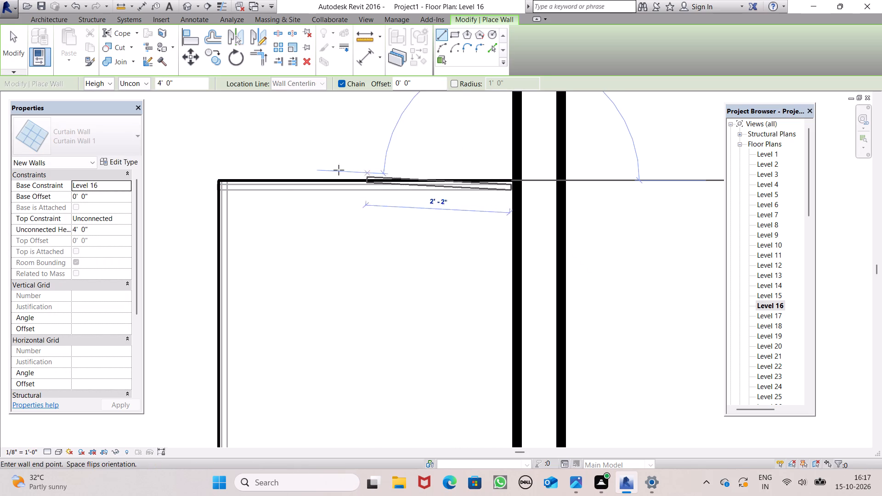
{"action": "left_click", "coordinate": [219, 183]}
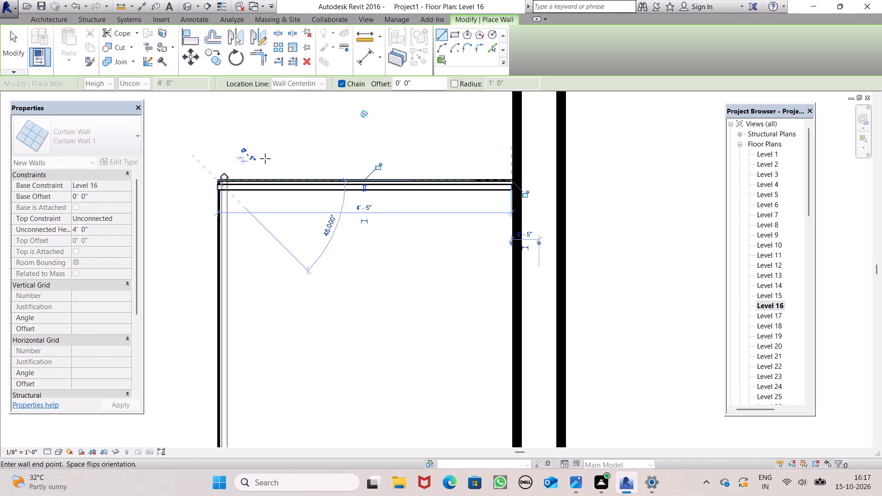
Continue the 4' high curtain wall along the slab's long outer edge on Level 16 to the front outer corner.
{"action": "scroll", "coordinate": [280, 153], "scroll_direction": "down", "scroll_amount": 7}
{"action": "scroll", "coordinate": [263, 213], "scroll_direction": "down", "scroll_amount": 12}
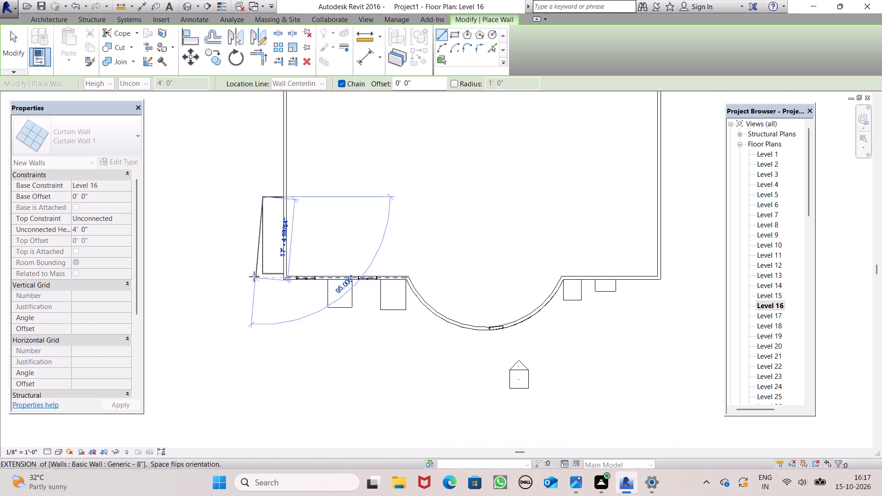
{"action": "scroll", "coordinate": [254, 277], "scroll_direction": "up", "scroll_amount": 12}
{"action": "scroll", "coordinate": [268, 269], "scroll_direction": "down", "scroll_amount": 1}
{"action": "scroll", "coordinate": [268, 269], "scroll_direction": "up", "scroll_amount": 9}
{"action": "scroll", "coordinate": [215, 254], "scroll_direction": "up", "scroll_amount": 4}
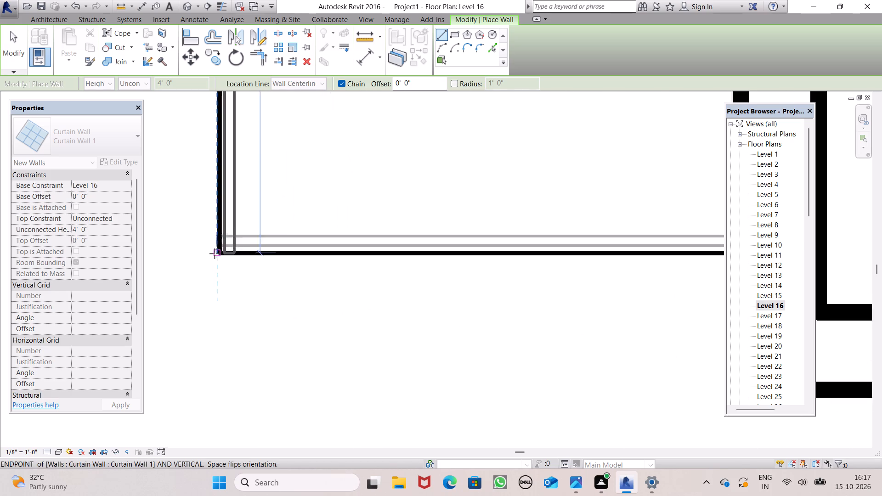
{"action": "scroll", "coordinate": [215, 254], "scroll_direction": "up", "scroll_amount": 1}
{"action": "scroll", "coordinate": [215, 254], "scroll_direction": "down", "scroll_amount": 1}
{"action": "scroll", "coordinate": [215, 254], "scroll_direction": "up", "scroll_amount": 8}
{"action": "left_click", "coordinate": [237, 251]}
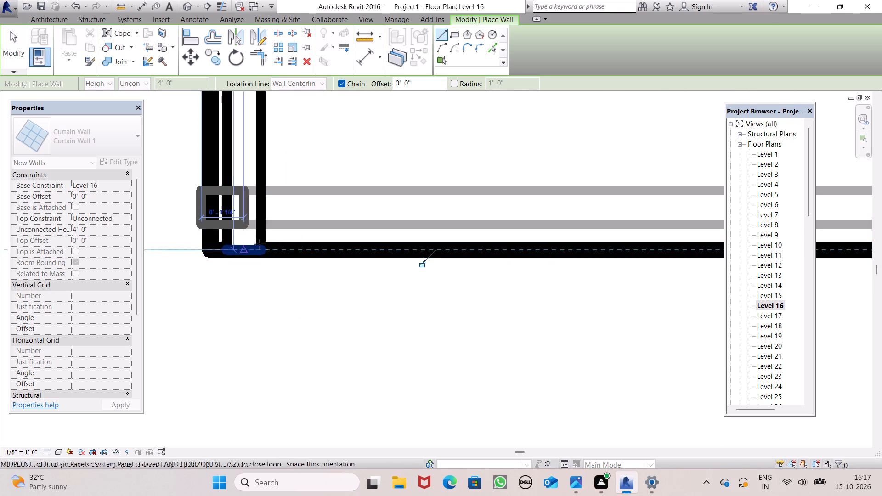
Continue the 4' high curtain wall along the slab's front short edge on Level 16 to the building wall, and end the chain.
{"action": "scroll", "coordinate": [417, 251], "scroll_direction": "down", "scroll_amount": 11}
{"action": "scroll", "coordinate": [388, 286], "scroll_direction": "down", "scroll_amount": 6}
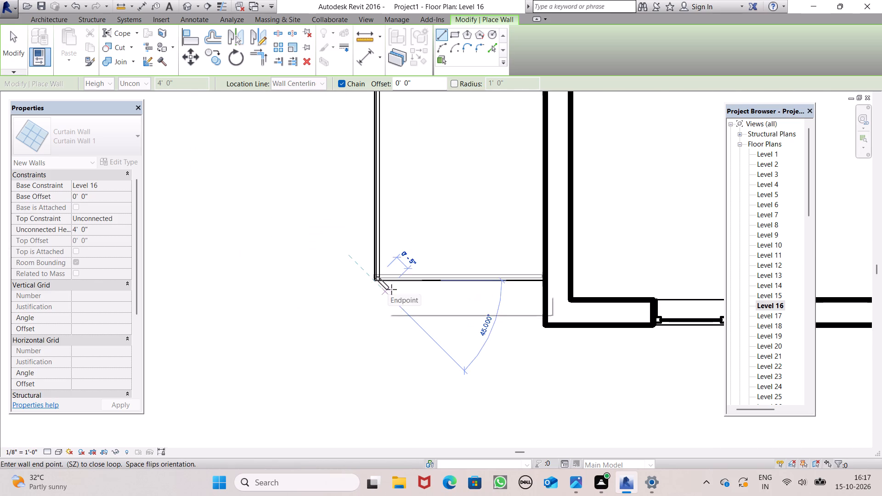
{"action": "scroll", "coordinate": [540, 283], "scroll_direction": "up", "scroll_amount": 12}
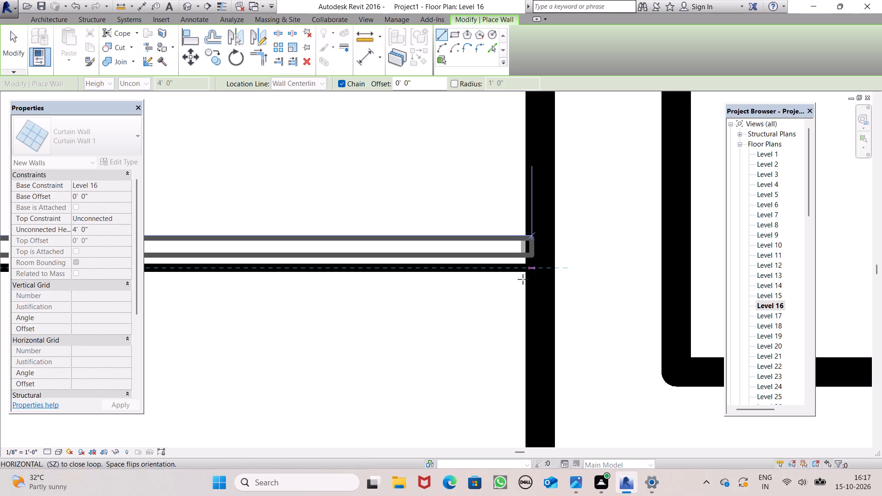
{"action": "left_click", "coordinate": [522, 277]}
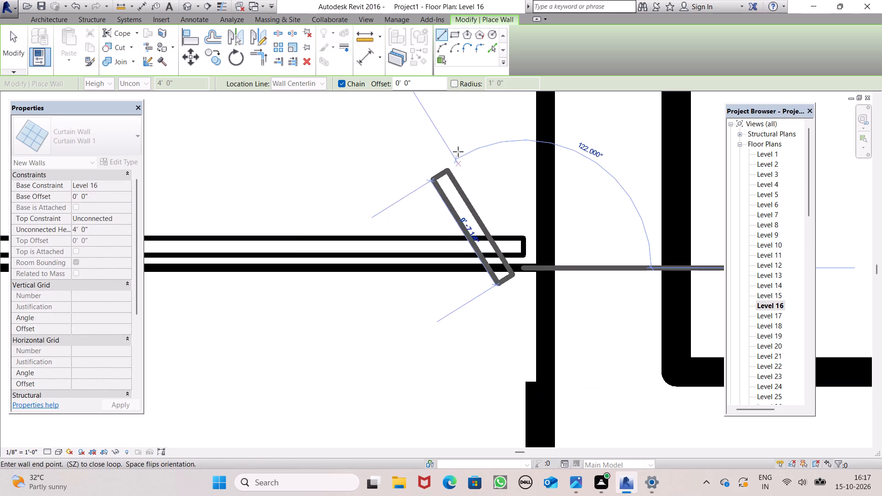
{"action": "key", "text": "Escape"}
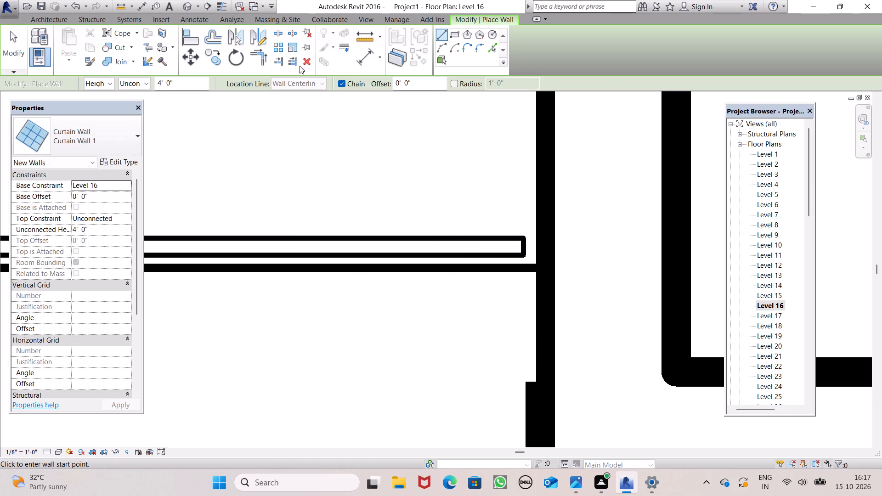
Open the Level 18 floor plan and examine the projecting slab along the building's left wall.
{"action": "scroll", "coordinate": [306, 205], "scroll_direction": "down", "scroll_amount": 7}
{"action": "scroll", "coordinate": [415, 212], "scroll_direction": "down", "scroll_amount": 2}
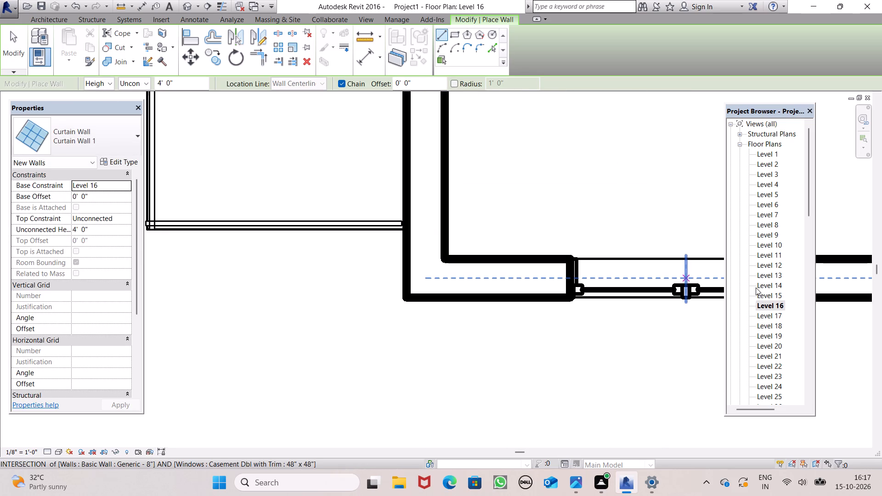
{"action": "scroll", "coordinate": [775, 316], "scroll_direction": "down", "scroll_amount": 2}
{"action": "scroll", "coordinate": [775, 316], "scroll_direction": "up", "scroll_amount": 1}
{"action": "scroll", "coordinate": [756, 254], "scroll_direction": "down", "scroll_amount": 2}
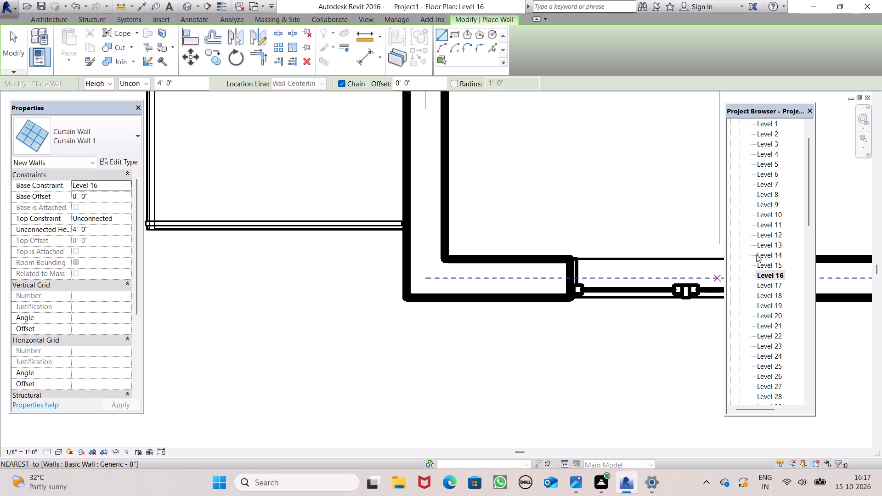
{"action": "scroll", "coordinate": [766, 282], "scroll_direction": "down", "scroll_amount": 1}
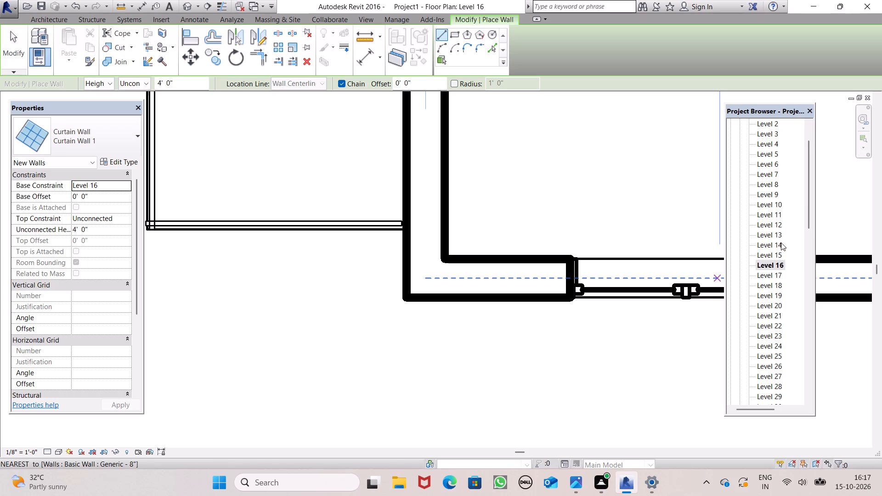
{"action": "scroll", "coordinate": [781, 246], "scroll_direction": "down", "scroll_amount": 2}
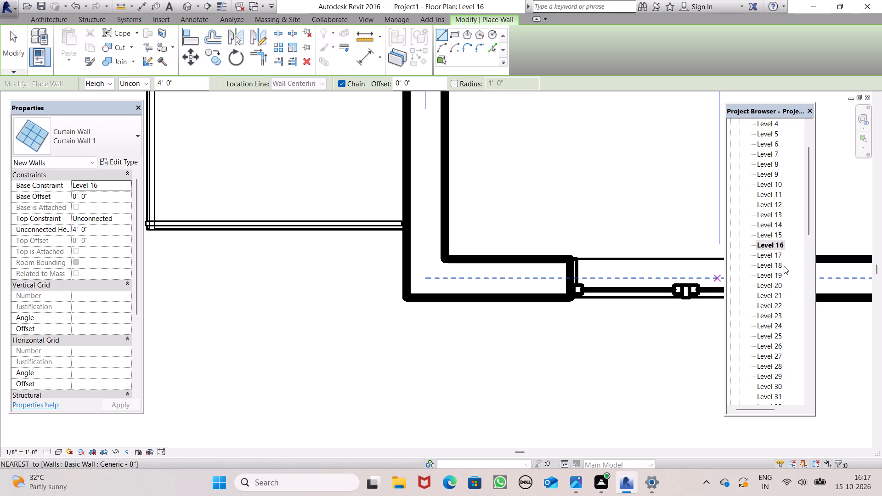
{"action": "scroll", "coordinate": [784, 266], "scroll_direction": "down", "scroll_amount": 1}
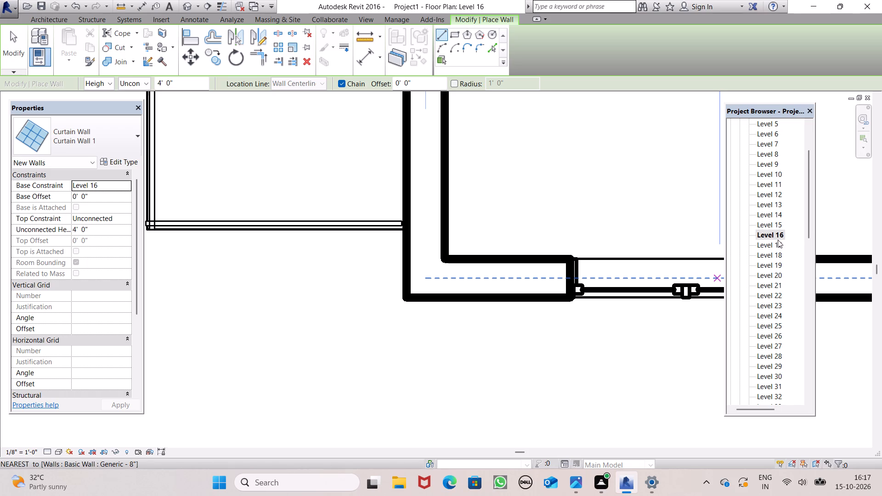
{"action": "double_click", "coordinate": [774, 256]}
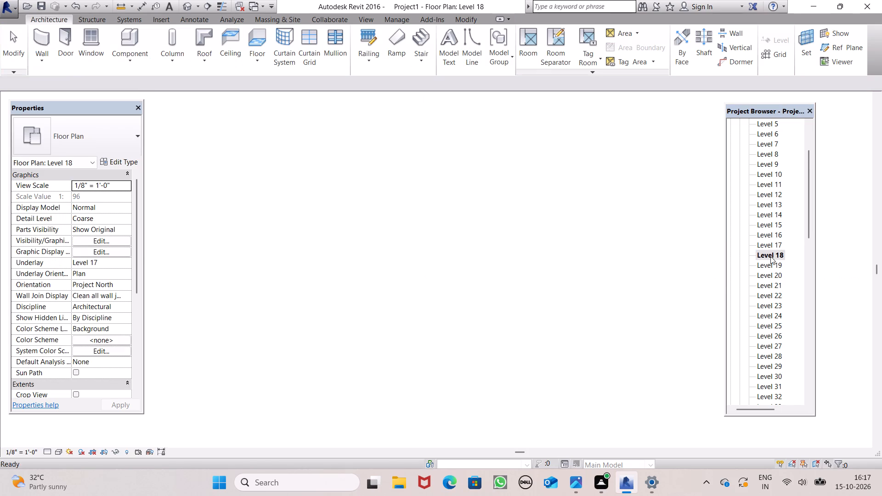
{"action": "scroll", "coordinate": [519, 332], "scroll_direction": "down", "scroll_amount": 3}
{"action": "scroll", "coordinate": [419, 329], "scroll_direction": "down", "scroll_amount": 6}
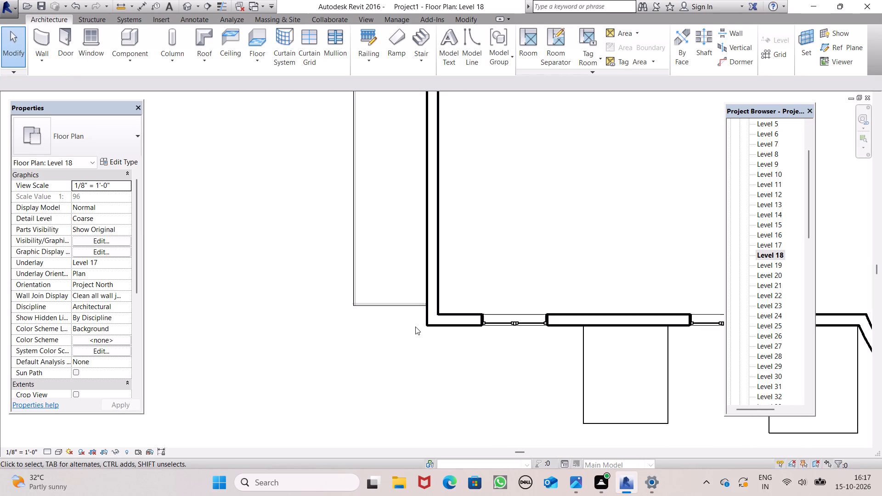
{"action": "scroll", "coordinate": [421, 321], "scroll_direction": "down", "scroll_amount": 10}
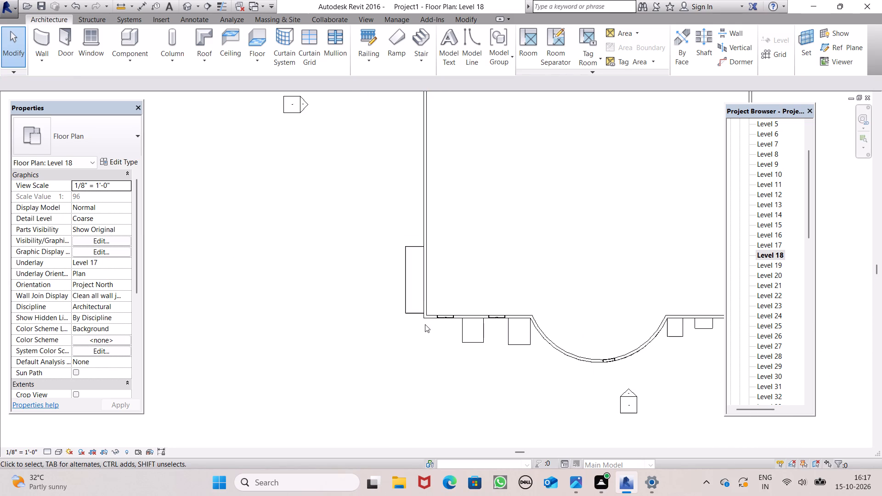
{"action": "scroll", "coordinate": [442, 342], "scroll_direction": "down", "scroll_amount": 6}
{"action": "scroll", "coordinate": [454, 378], "scroll_direction": "down", "scroll_amount": 2}
{"action": "scroll", "coordinate": [519, 305], "scroll_direction": "up", "scroll_amount": 1}
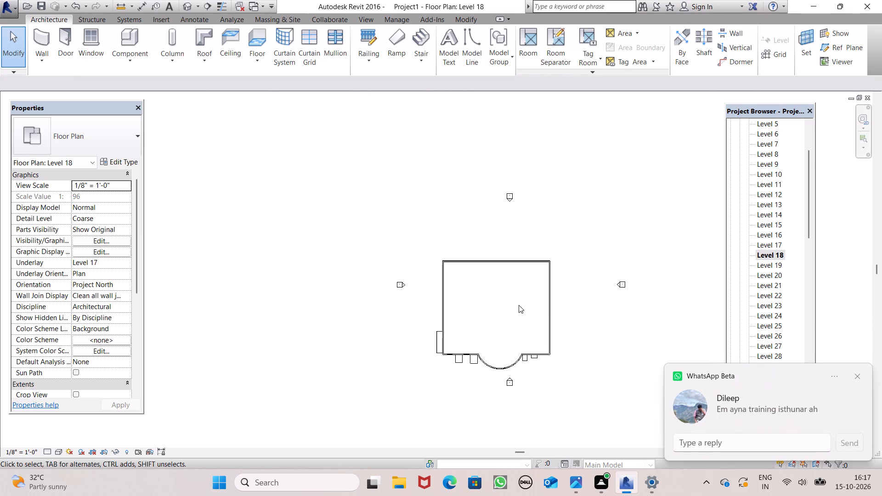
{"action": "left_click", "coordinate": [859, 377]}
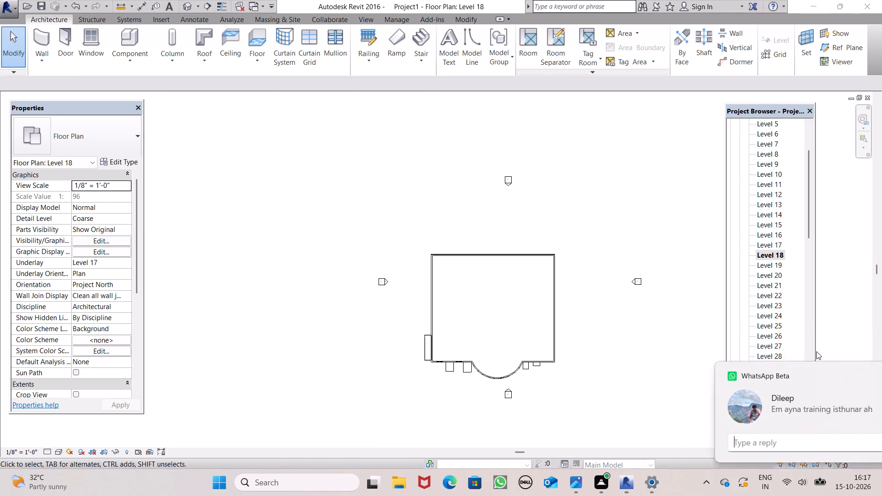
{"action": "scroll", "coordinate": [510, 343], "scroll_direction": "up", "scroll_amount": 5}
{"action": "scroll", "coordinate": [376, 388], "scroll_direction": "down", "scroll_amount": 1}
{"action": "scroll", "coordinate": [377, 389], "scroll_direction": "up", "scroll_amount": 6}
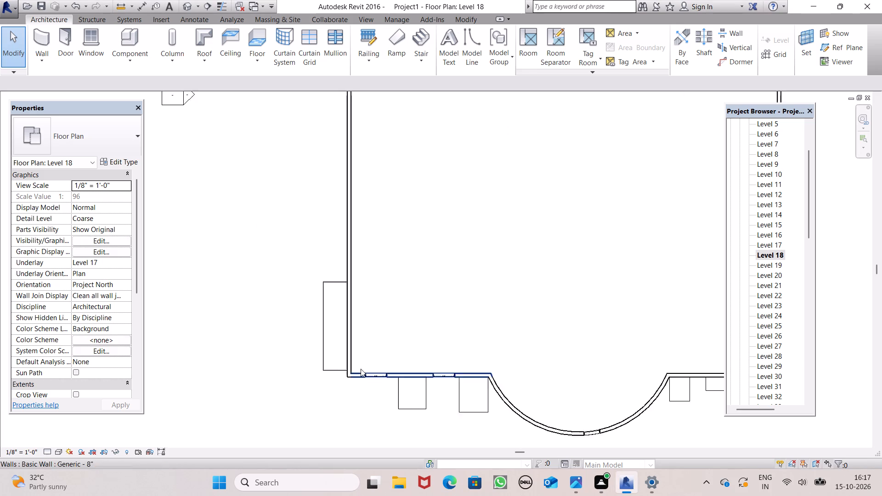
{"action": "scroll", "coordinate": [361, 369], "scroll_direction": "up", "scroll_amount": 2}
Open the Level 17 floor plan and start the Wall command, dismissing the save reminder without saving.
{"action": "double_click", "coordinate": [775, 242]}
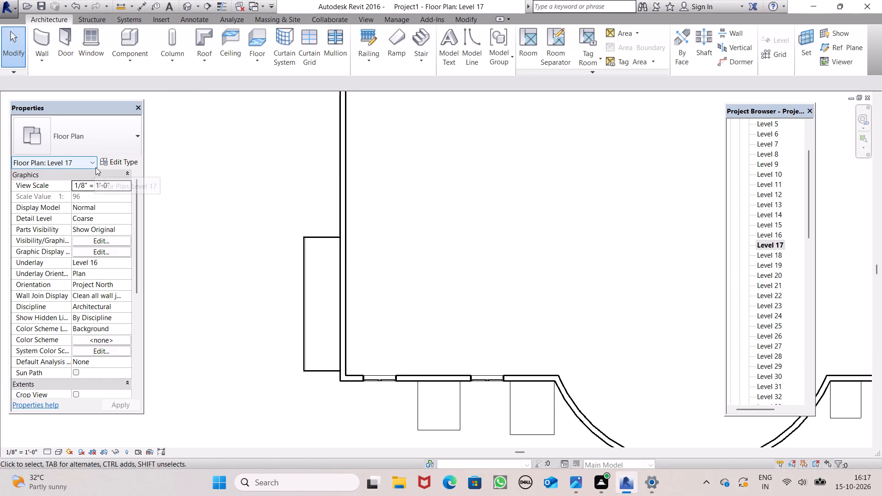
{"action": "left_click", "coordinate": [42, 37]}
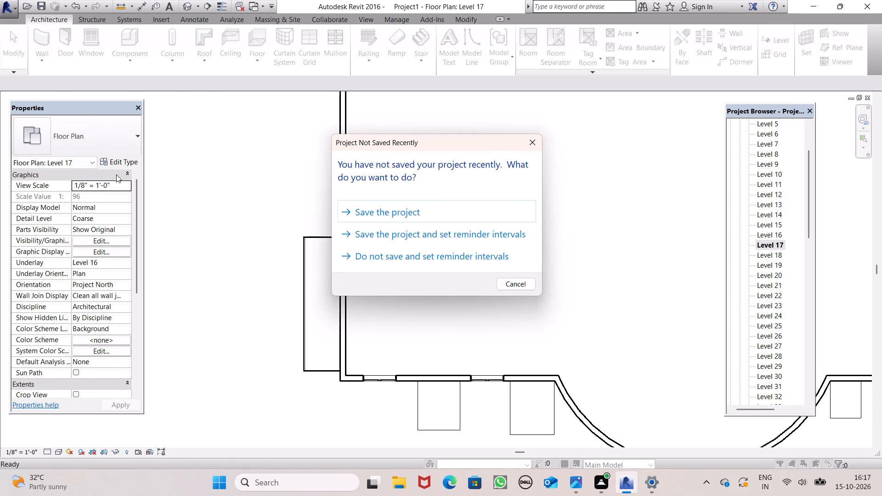
{"action": "left_click", "coordinate": [527, 145]}
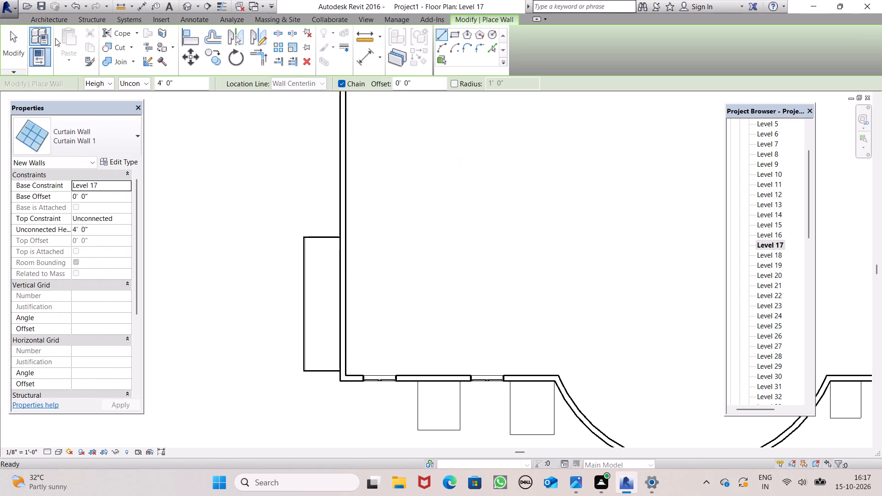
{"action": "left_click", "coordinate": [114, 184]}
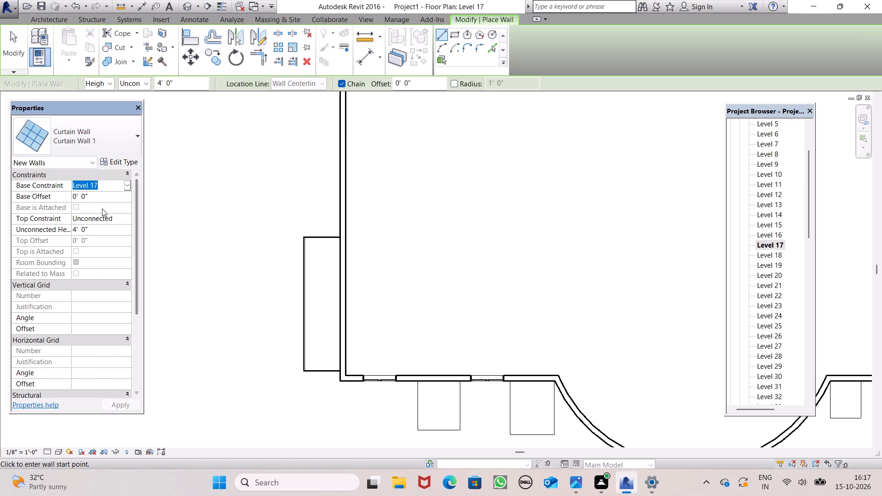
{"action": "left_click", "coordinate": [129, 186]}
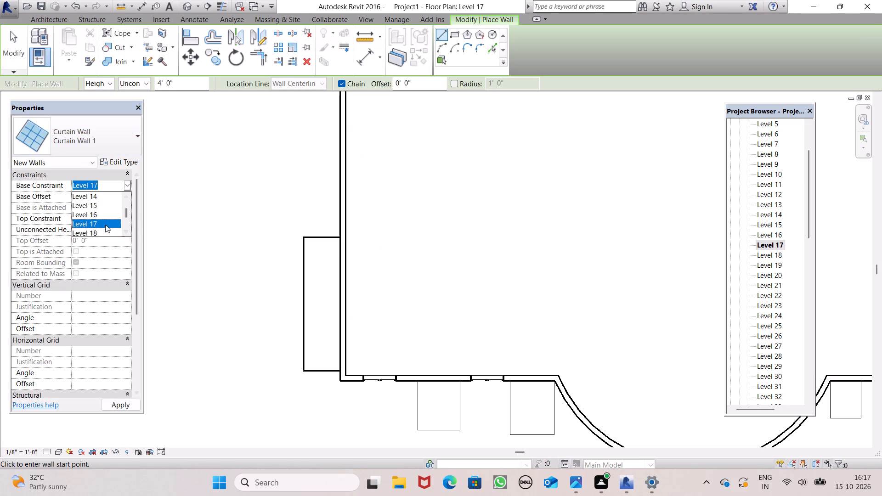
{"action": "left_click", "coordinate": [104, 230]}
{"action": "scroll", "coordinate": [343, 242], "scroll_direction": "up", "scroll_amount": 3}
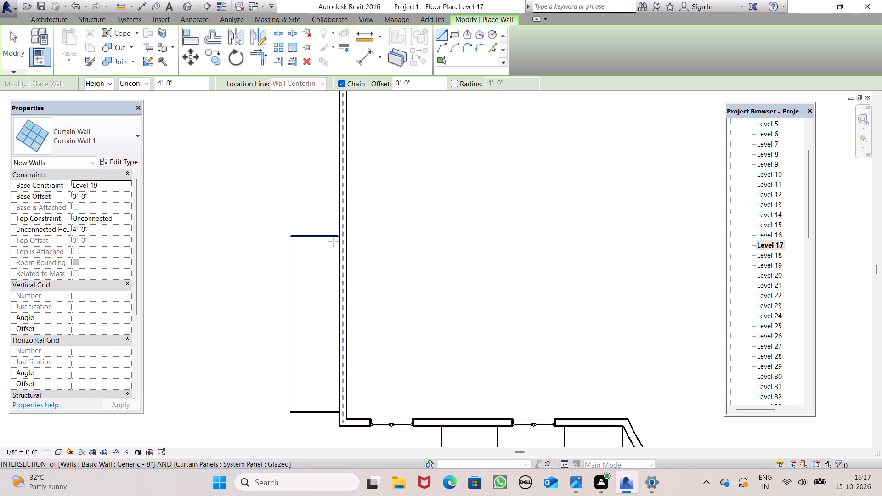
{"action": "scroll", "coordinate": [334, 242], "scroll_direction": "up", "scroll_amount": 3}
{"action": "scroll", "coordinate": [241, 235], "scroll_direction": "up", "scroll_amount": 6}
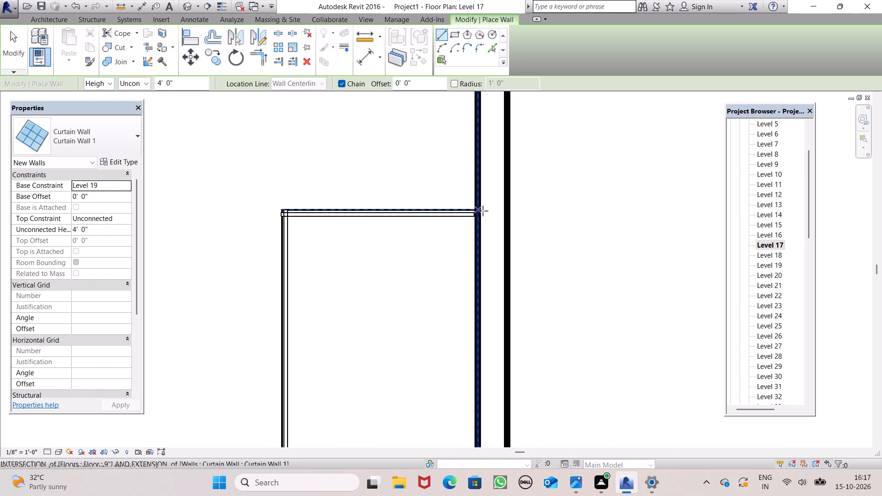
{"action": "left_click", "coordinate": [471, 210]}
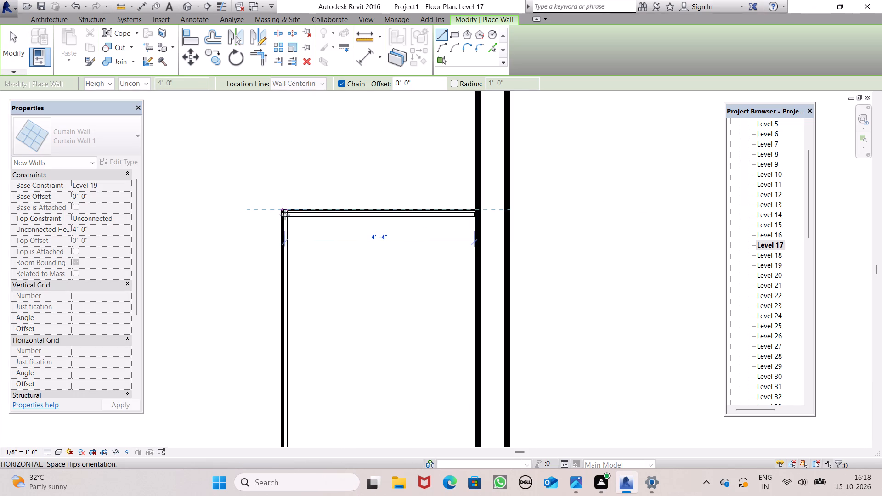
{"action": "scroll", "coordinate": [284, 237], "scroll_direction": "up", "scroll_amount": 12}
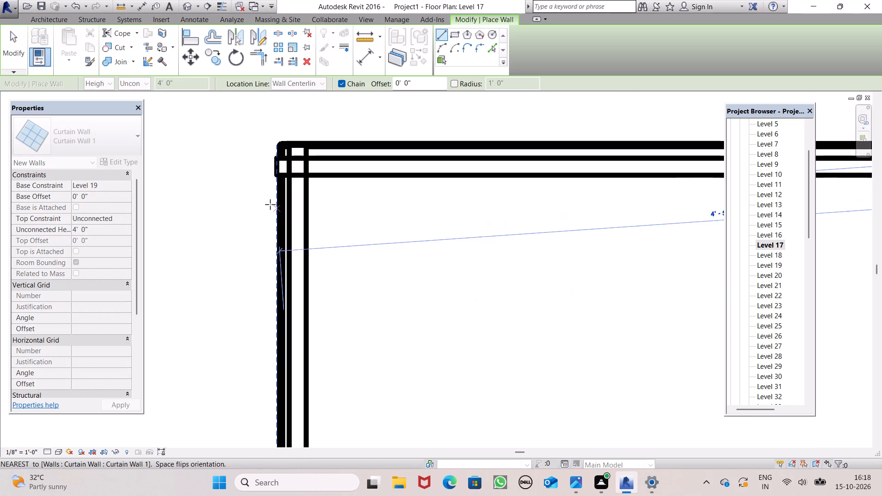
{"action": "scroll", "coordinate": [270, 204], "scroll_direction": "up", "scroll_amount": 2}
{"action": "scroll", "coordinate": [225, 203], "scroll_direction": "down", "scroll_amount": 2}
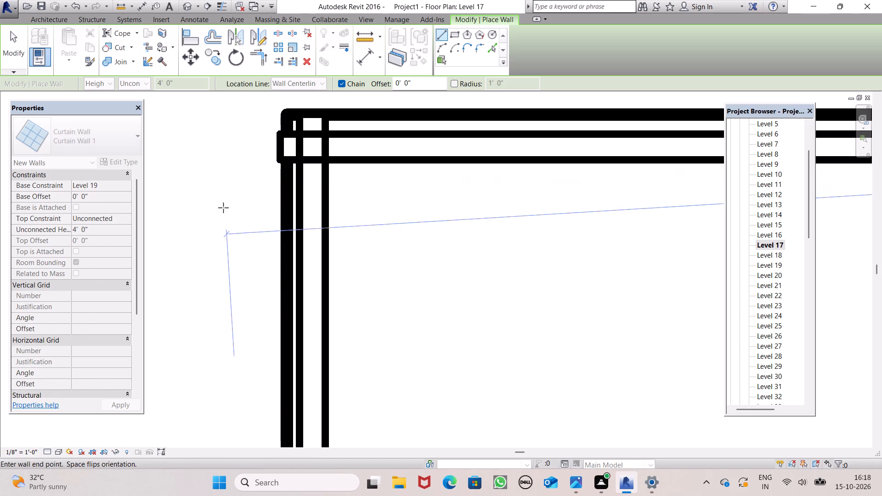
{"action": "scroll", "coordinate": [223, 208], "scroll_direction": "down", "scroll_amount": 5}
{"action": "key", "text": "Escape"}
Draw a 4' high curtain wall about 4'-5" long based on Level 17 along the slab's rear short edge, from building wall to outer corner.
{"action": "scroll", "coordinate": [274, 180], "scroll_direction": "down", "scroll_amount": 4}
{"action": "scroll", "coordinate": [245, 210], "scroll_direction": "up", "scroll_amount": 1}
{"action": "scroll", "coordinate": [554, 188], "scroll_direction": "up", "scroll_amount": 3}
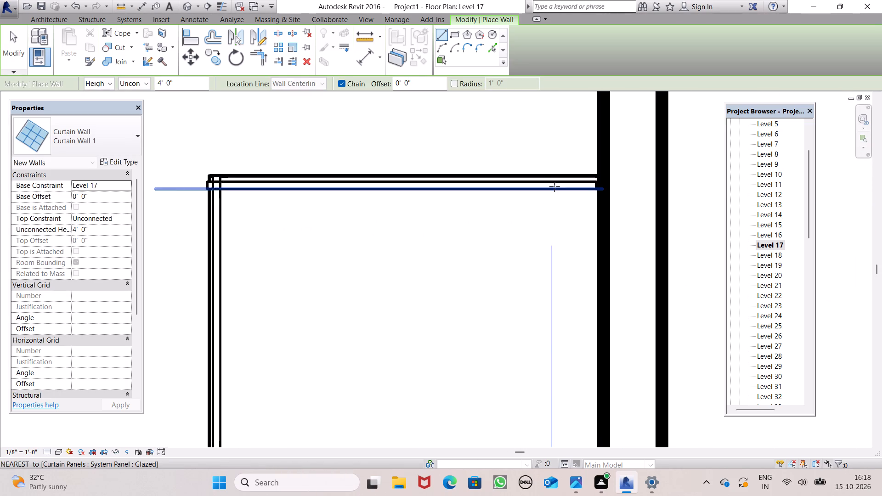
{"action": "scroll", "coordinate": [554, 186], "scroll_direction": "up", "scroll_amount": 2}
{"action": "left_click", "coordinate": [628, 164]}
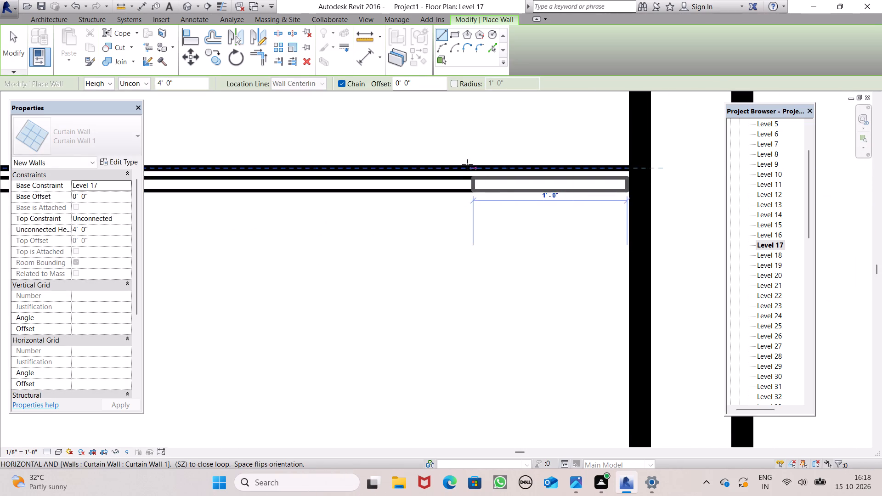
{"action": "scroll", "coordinate": [442, 159], "scroll_direction": "down", "scroll_amount": 4}
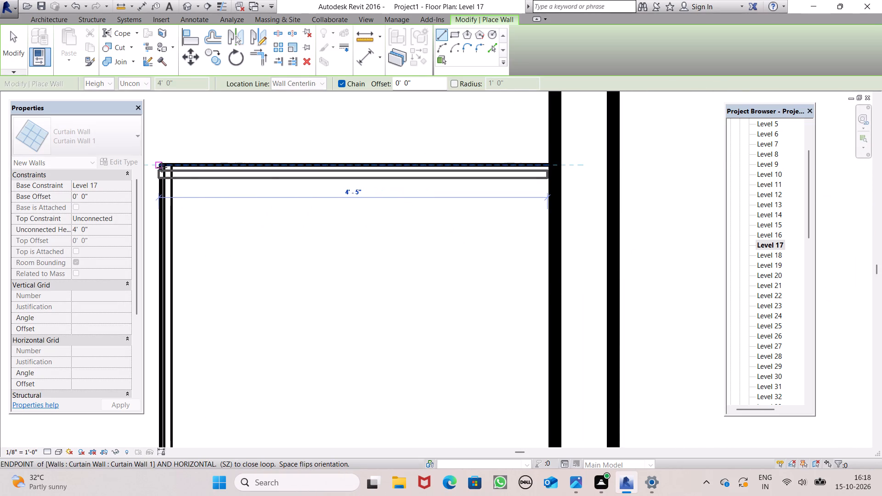
{"action": "left_click", "coordinate": [161, 169]}
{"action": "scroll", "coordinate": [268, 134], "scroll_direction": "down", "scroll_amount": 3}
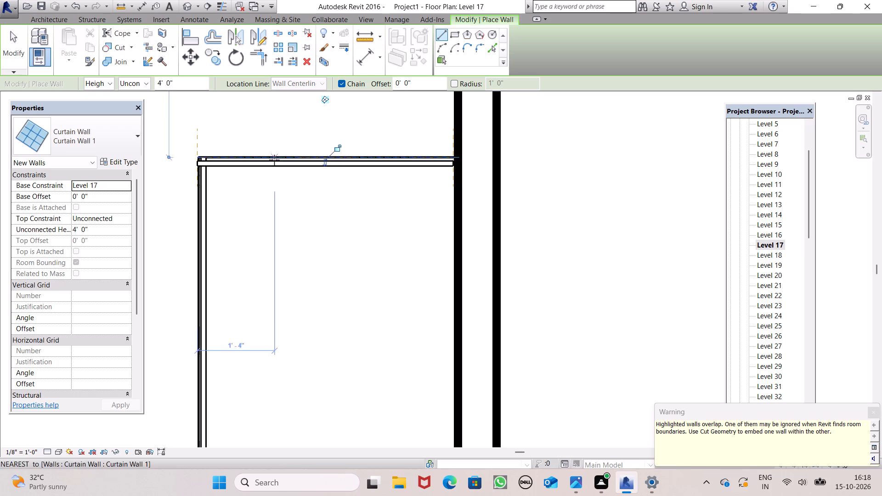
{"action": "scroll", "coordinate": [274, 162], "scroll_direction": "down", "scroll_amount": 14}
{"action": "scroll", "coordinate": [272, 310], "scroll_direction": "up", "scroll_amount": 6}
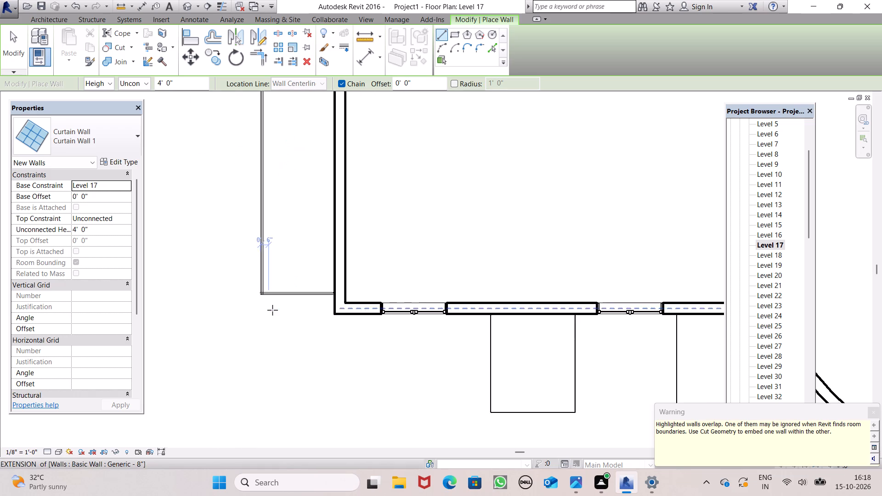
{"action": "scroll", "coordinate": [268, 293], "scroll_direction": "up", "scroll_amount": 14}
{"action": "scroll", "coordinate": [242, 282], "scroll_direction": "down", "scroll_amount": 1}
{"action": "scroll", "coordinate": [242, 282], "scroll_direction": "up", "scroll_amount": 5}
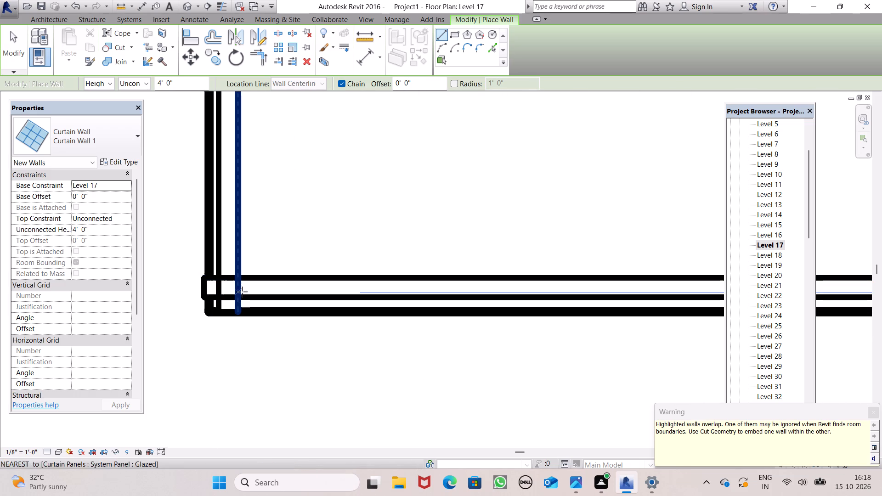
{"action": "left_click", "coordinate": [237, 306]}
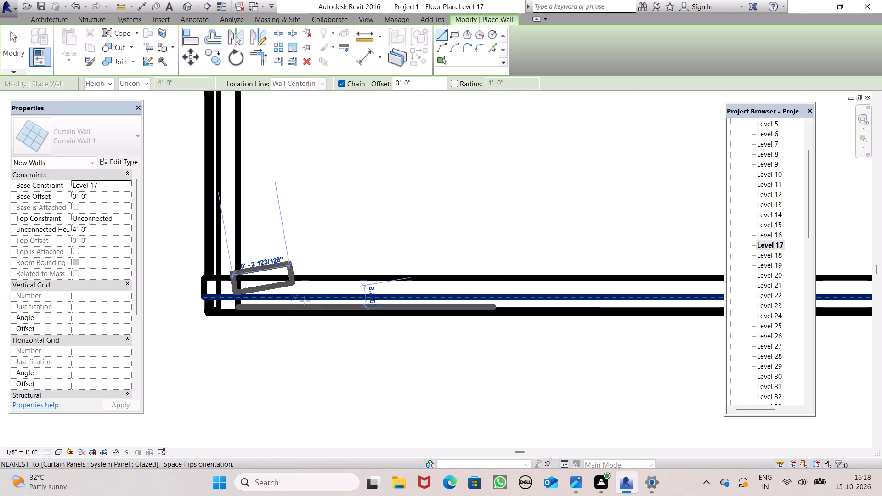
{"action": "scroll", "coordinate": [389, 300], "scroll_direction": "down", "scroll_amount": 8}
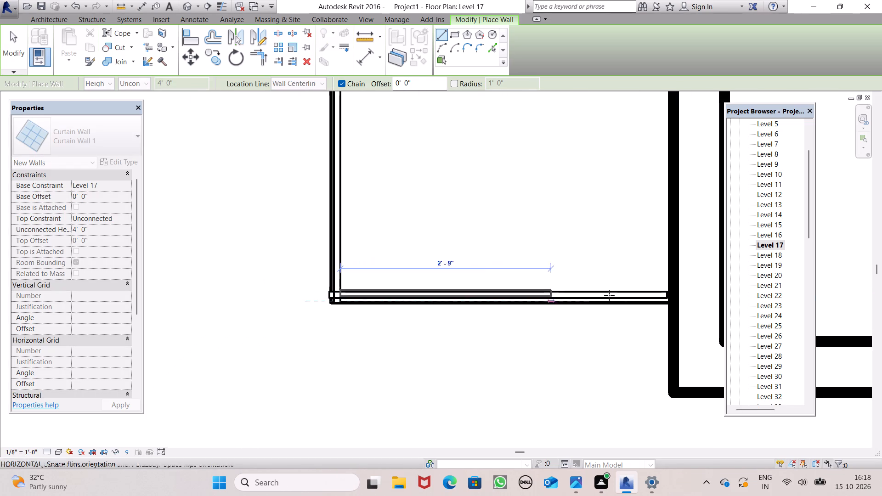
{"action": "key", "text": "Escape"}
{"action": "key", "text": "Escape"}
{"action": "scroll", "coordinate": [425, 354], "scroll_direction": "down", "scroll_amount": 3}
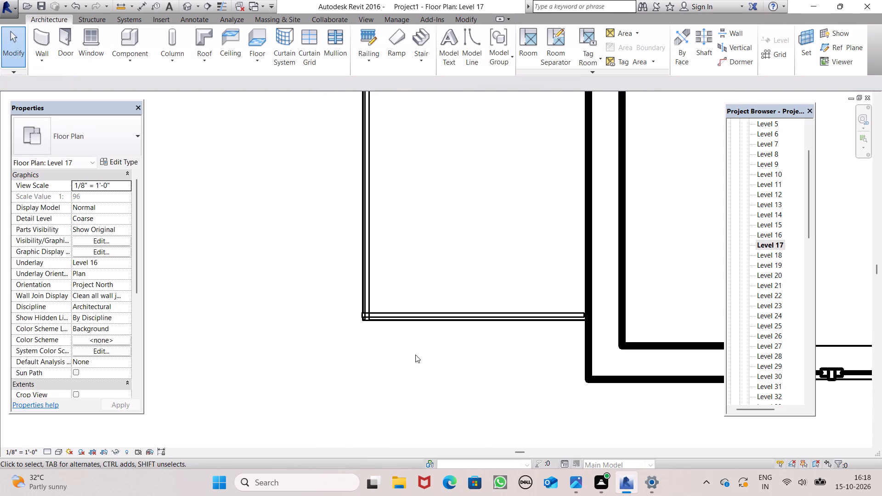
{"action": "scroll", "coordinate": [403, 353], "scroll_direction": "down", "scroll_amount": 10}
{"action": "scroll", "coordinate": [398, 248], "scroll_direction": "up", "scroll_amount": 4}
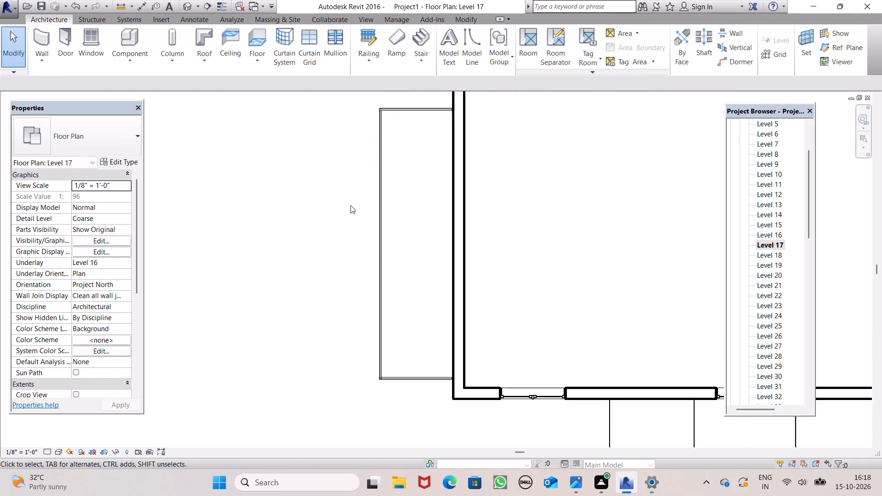
In the 3D view, delete the Level 17-based curtain wall on the rear short edge of the topmost enclosed slab.
{"action": "left_click", "coordinate": [190, 8]}
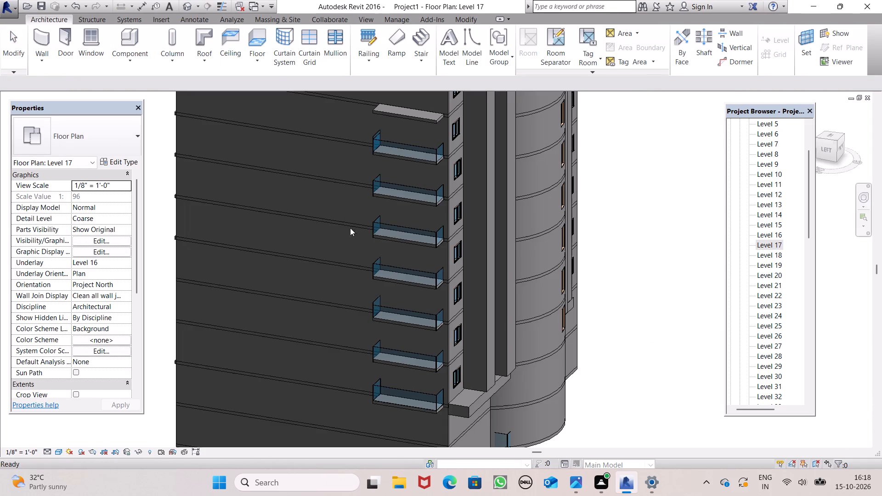
{"action": "scroll", "coordinate": [409, 287], "scroll_direction": "down", "scroll_amount": 3}
{"action": "scroll", "coordinate": [409, 287], "scroll_direction": "up", "scroll_amount": 1}
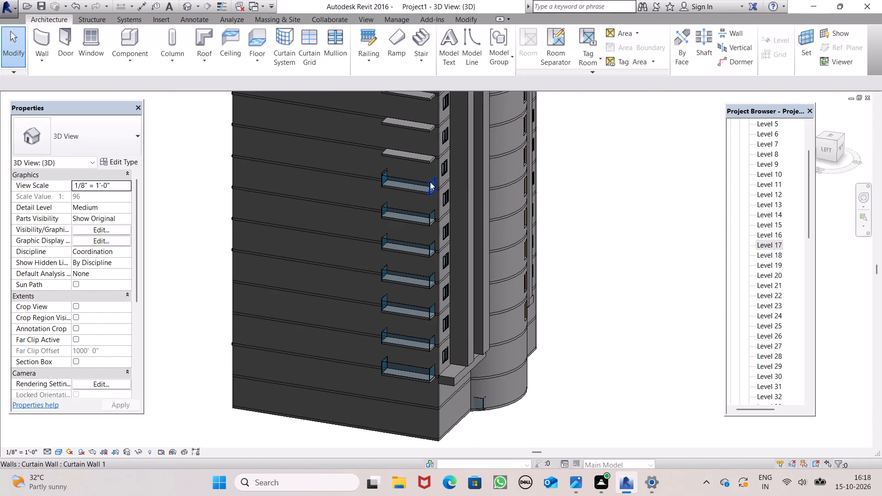
{"action": "scroll", "coordinate": [430, 181], "scroll_direction": "up", "scroll_amount": 6}
{"action": "scroll", "coordinate": [429, 75], "scroll_direction": "up", "scroll_amount": 4}
{"action": "scroll", "coordinate": [411, 125], "scroll_direction": "up", "scroll_amount": 1}
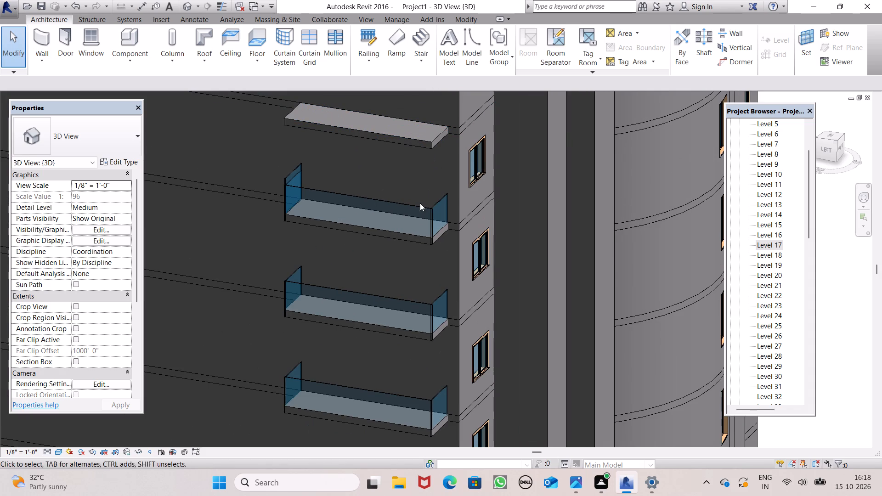
{"action": "scroll", "coordinate": [380, 202], "scroll_direction": "up", "scroll_amount": 2}
{"action": "middle_click_drag", "start_coordinate": [370, 228], "coordinate": [477, 255], "text": "shift"}
{"action": "scroll", "coordinate": [574, 282], "scroll_direction": "up", "scroll_amount": 2}
{"action": "left_click", "coordinate": [582, 270]}
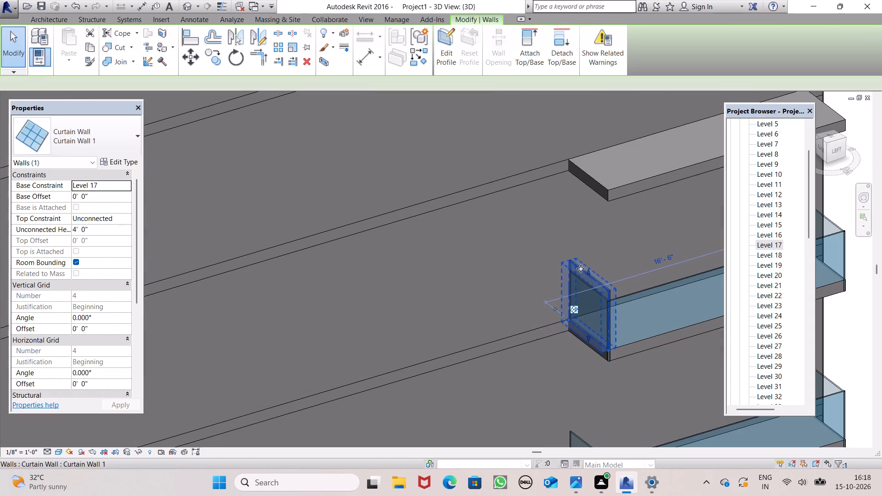
{"action": "key", "text": "Delete"}
{"action": "key", "text": "BackSpace"}
Examine the enclosed slabs and the next bare slab above them along the building's left wall in 3D.
{"action": "scroll", "coordinate": [570, 299], "scroll_direction": "down", "scroll_amount": 4}
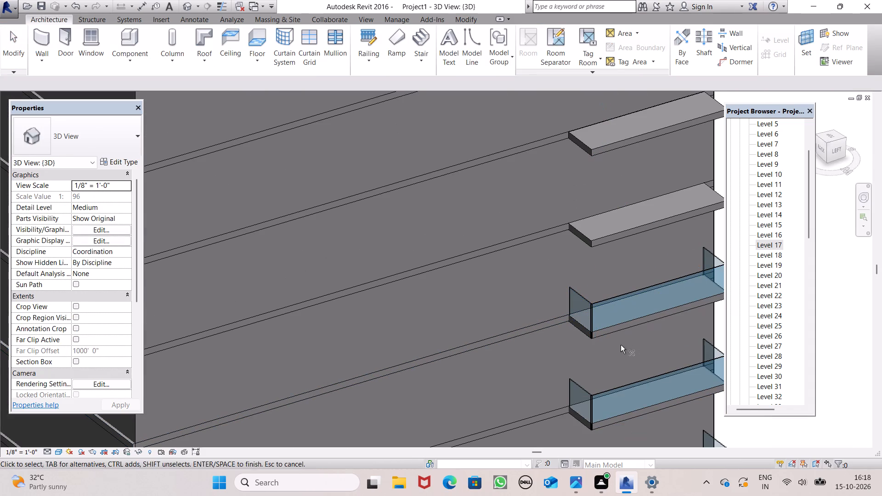
{"action": "left_click", "coordinate": [627, 307]}
{"action": "scroll", "coordinate": [607, 321], "scroll_direction": "down", "scroll_amount": 1}
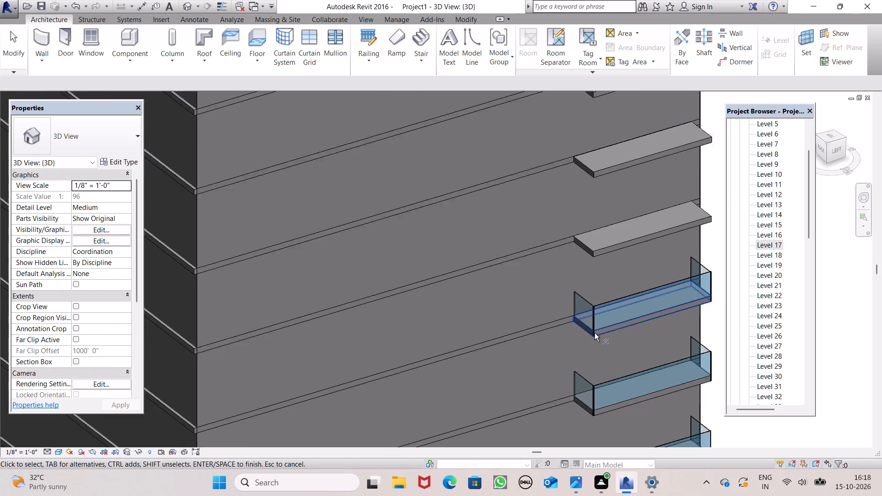
{"action": "scroll", "coordinate": [594, 333], "scroll_direction": "down", "scroll_amount": 1}
{"action": "middle_click_drag", "start_coordinate": [599, 354], "coordinate": [383, 310], "text": "shift"}
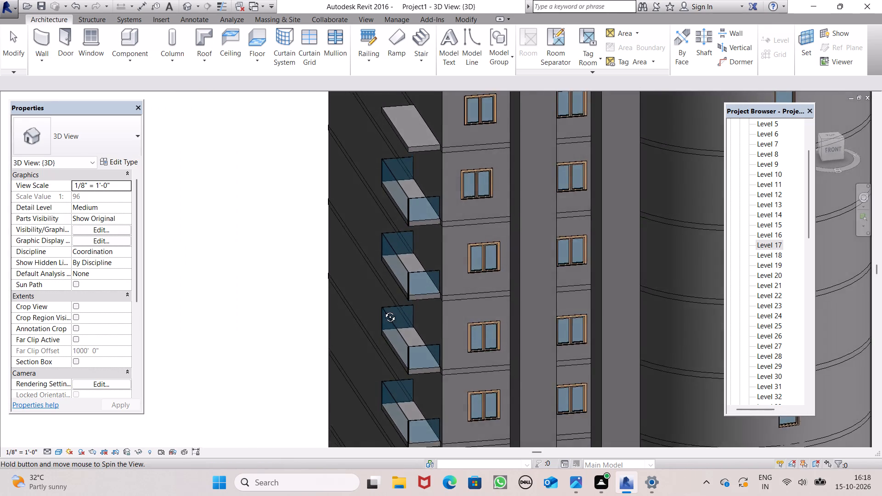
{"action": "middle_click_drag", "start_coordinate": [383, 310], "coordinate": [467, 283], "text": "shift"}
{"action": "scroll", "coordinate": [484, 251], "scroll_direction": "down", "scroll_amount": 10}
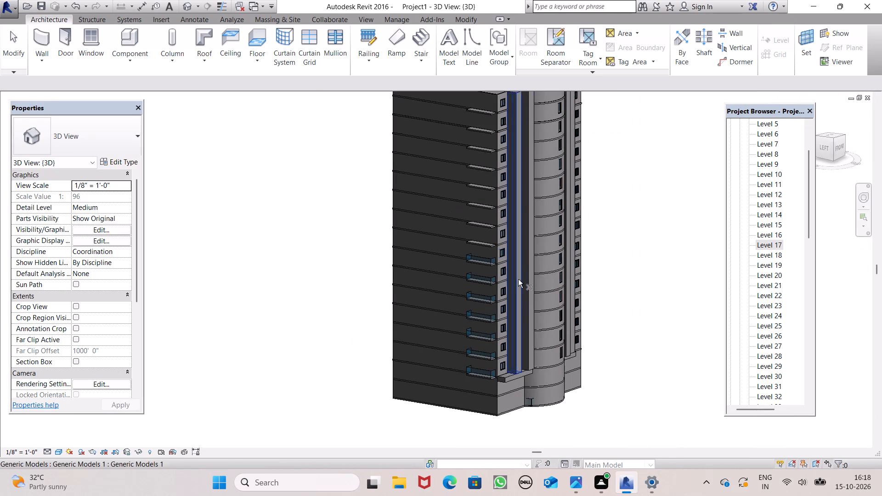
{"action": "scroll", "coordinate": [526, 321], "scroll_direction": "up", "scroll_amount": 5}
{"action": "scroll", "coordinate": [510, 322], "scroll_direction": "down", "scroll_amount": 4}
{"action": "scroll", "coordinate": [465, 230], "scroll_direction": "up", "scroll_amount": 6}
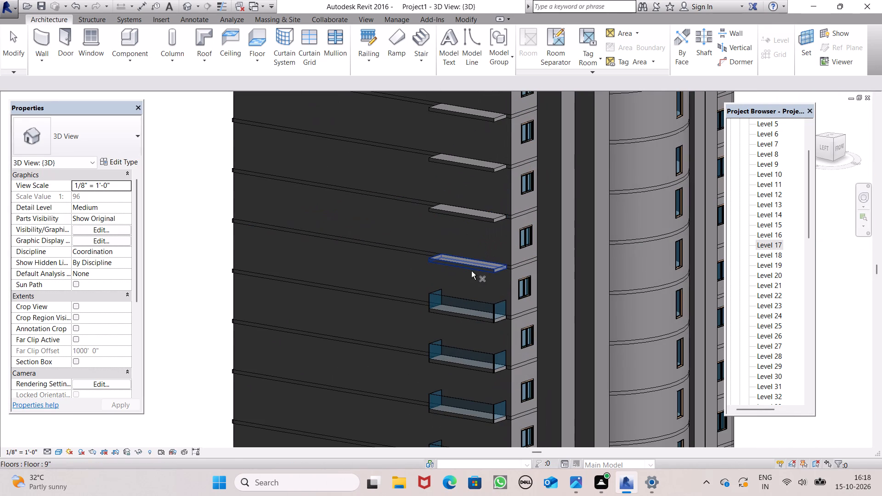
{"action": "left_click", "coordinate": [475, 267]}
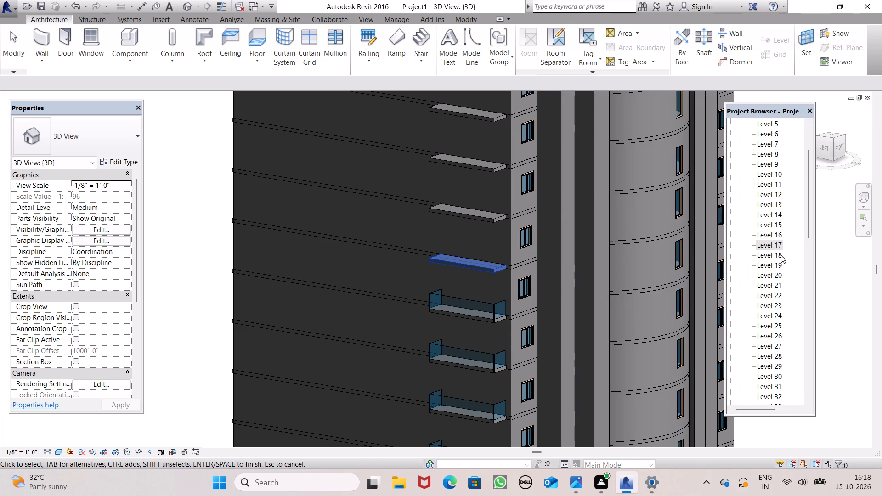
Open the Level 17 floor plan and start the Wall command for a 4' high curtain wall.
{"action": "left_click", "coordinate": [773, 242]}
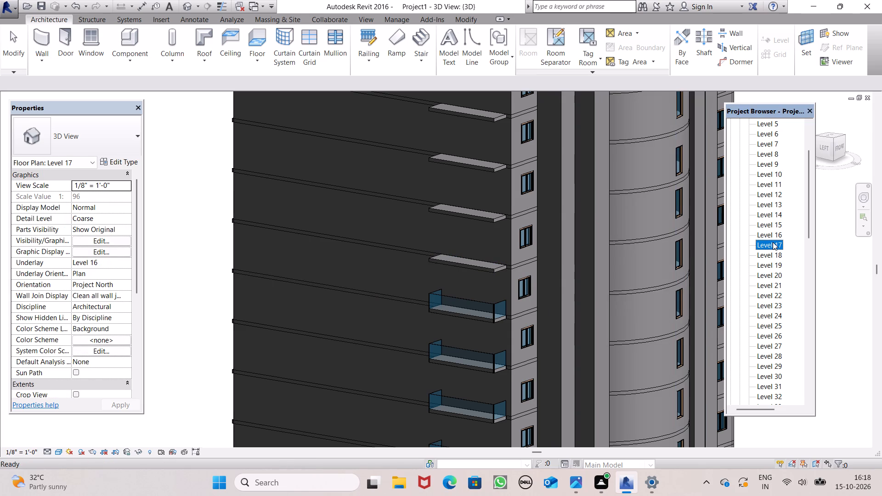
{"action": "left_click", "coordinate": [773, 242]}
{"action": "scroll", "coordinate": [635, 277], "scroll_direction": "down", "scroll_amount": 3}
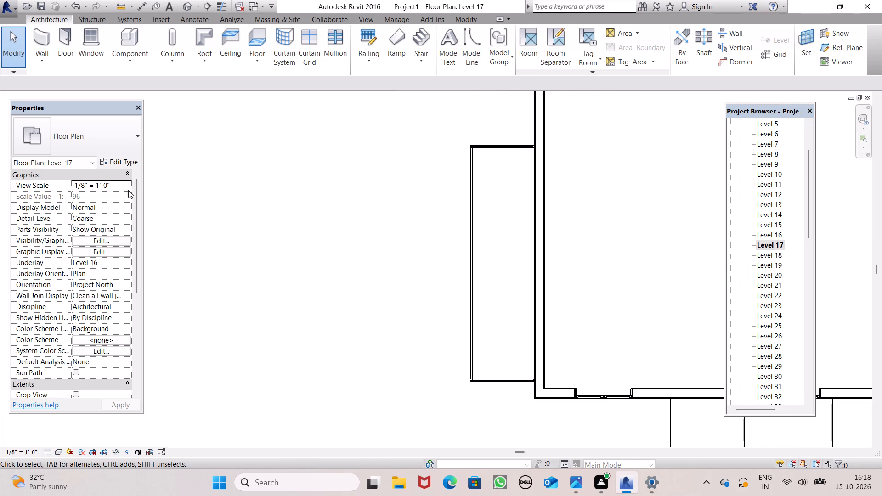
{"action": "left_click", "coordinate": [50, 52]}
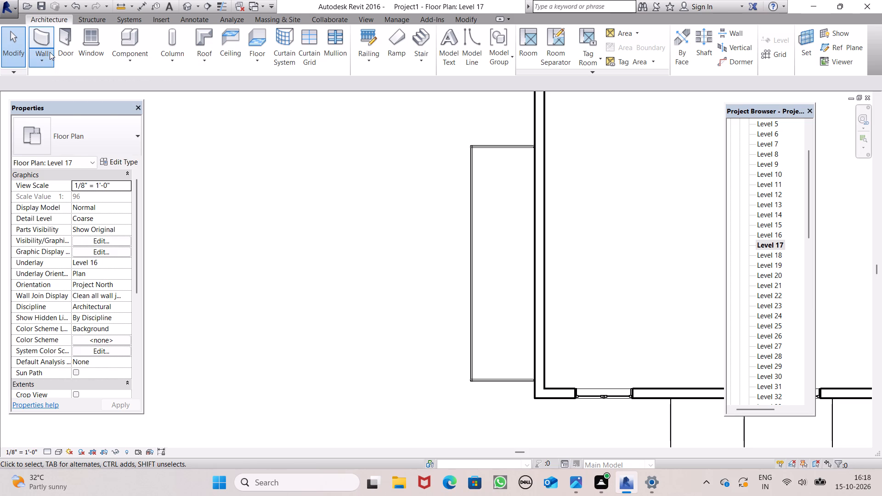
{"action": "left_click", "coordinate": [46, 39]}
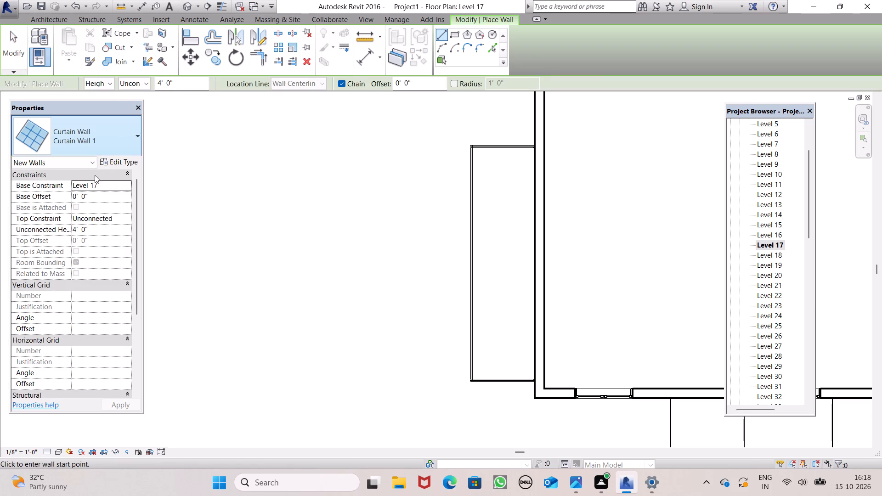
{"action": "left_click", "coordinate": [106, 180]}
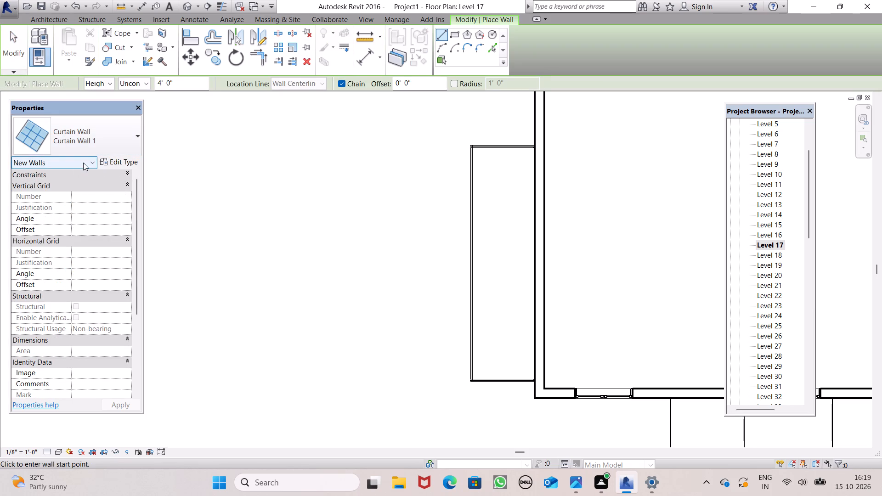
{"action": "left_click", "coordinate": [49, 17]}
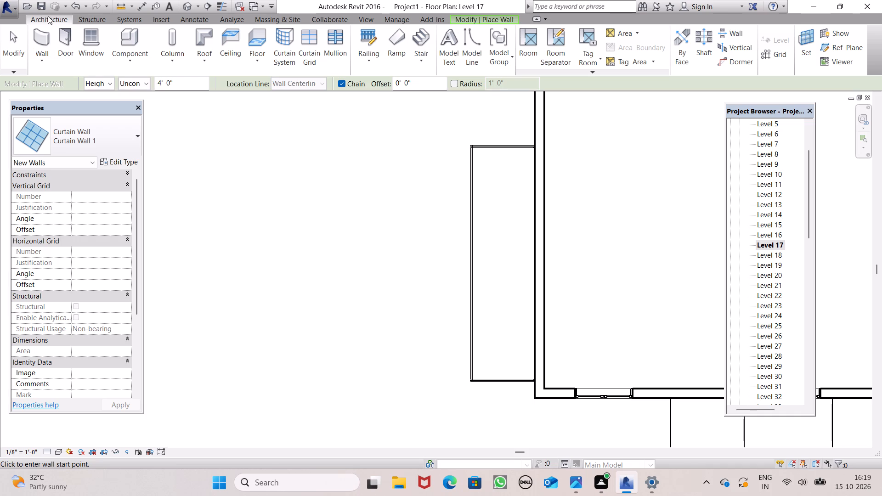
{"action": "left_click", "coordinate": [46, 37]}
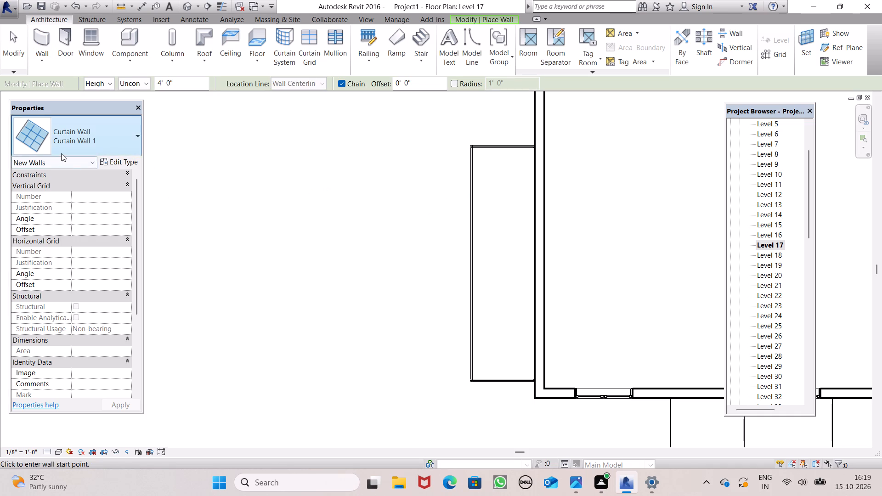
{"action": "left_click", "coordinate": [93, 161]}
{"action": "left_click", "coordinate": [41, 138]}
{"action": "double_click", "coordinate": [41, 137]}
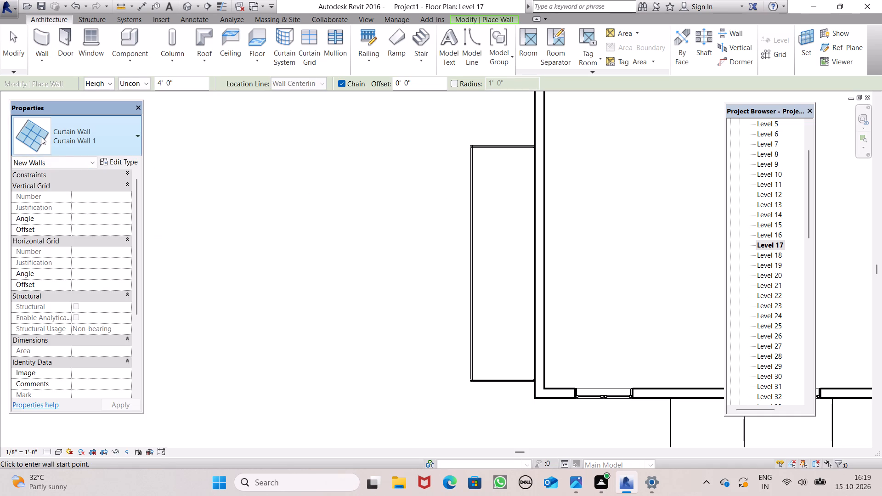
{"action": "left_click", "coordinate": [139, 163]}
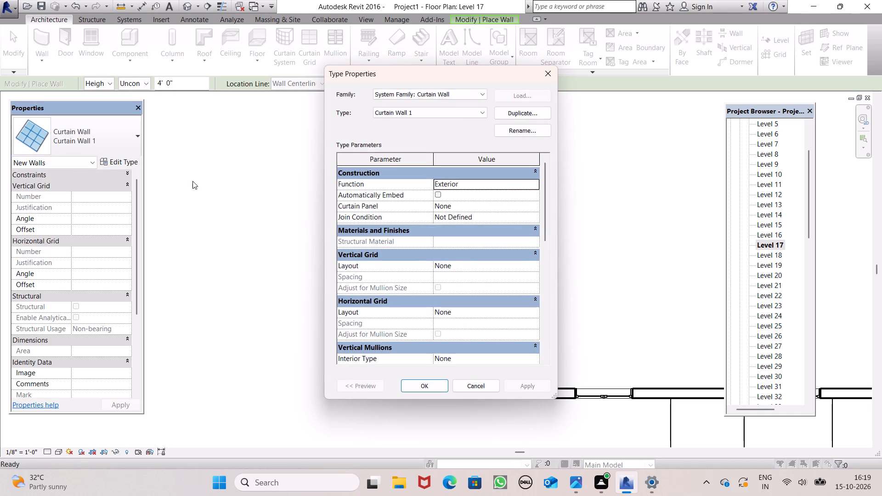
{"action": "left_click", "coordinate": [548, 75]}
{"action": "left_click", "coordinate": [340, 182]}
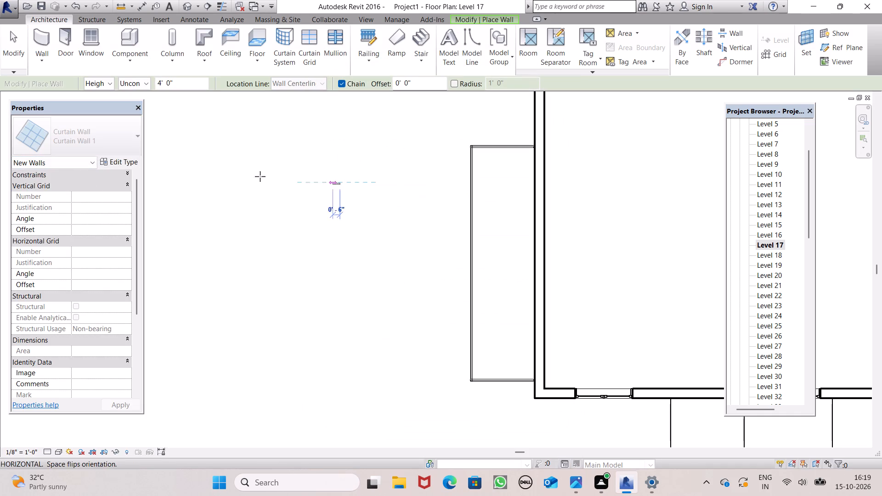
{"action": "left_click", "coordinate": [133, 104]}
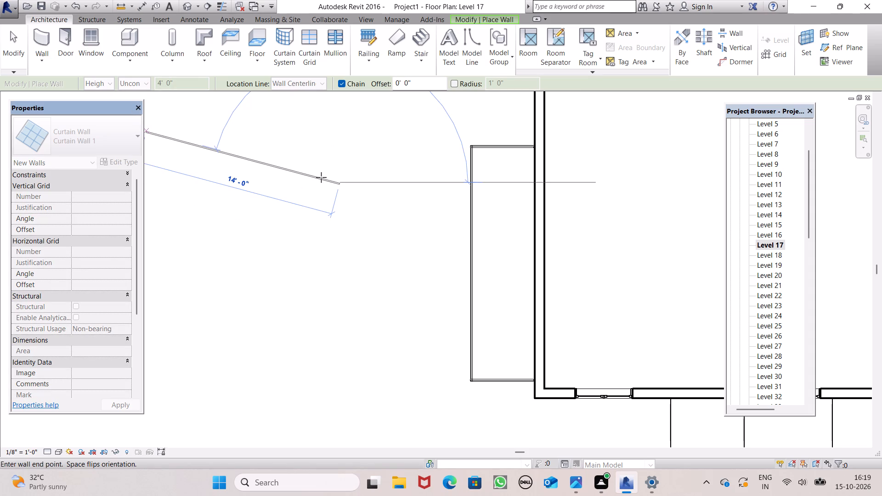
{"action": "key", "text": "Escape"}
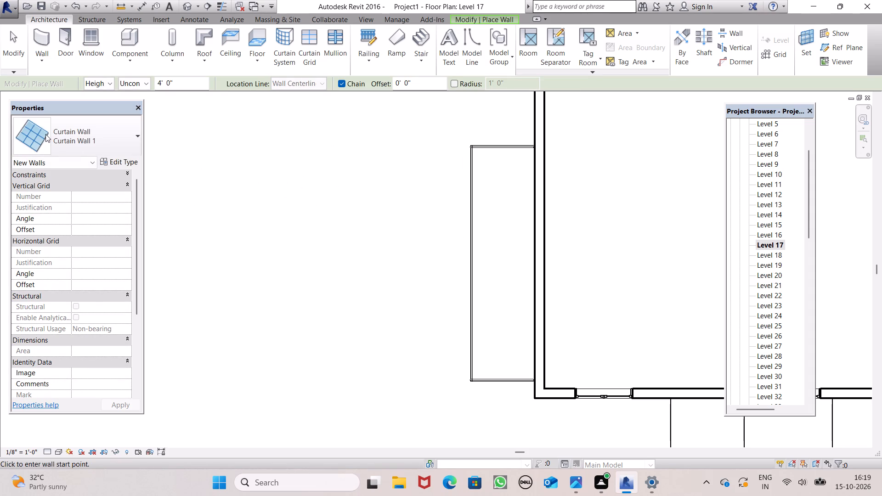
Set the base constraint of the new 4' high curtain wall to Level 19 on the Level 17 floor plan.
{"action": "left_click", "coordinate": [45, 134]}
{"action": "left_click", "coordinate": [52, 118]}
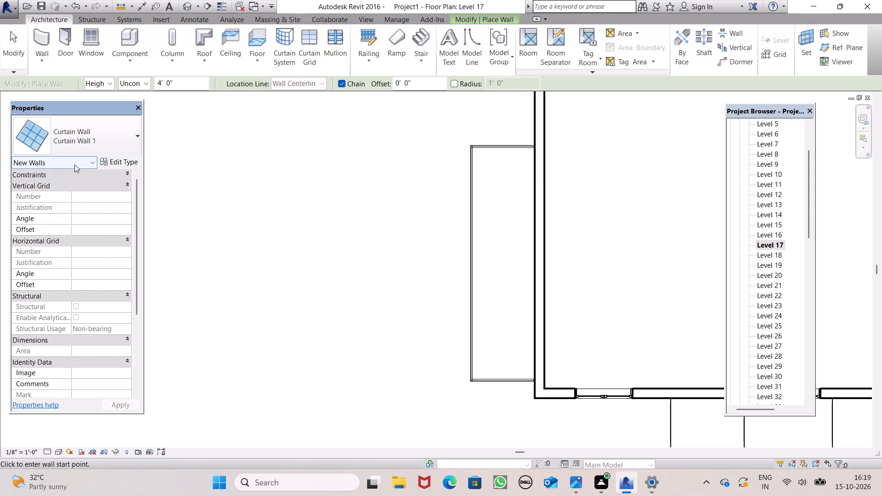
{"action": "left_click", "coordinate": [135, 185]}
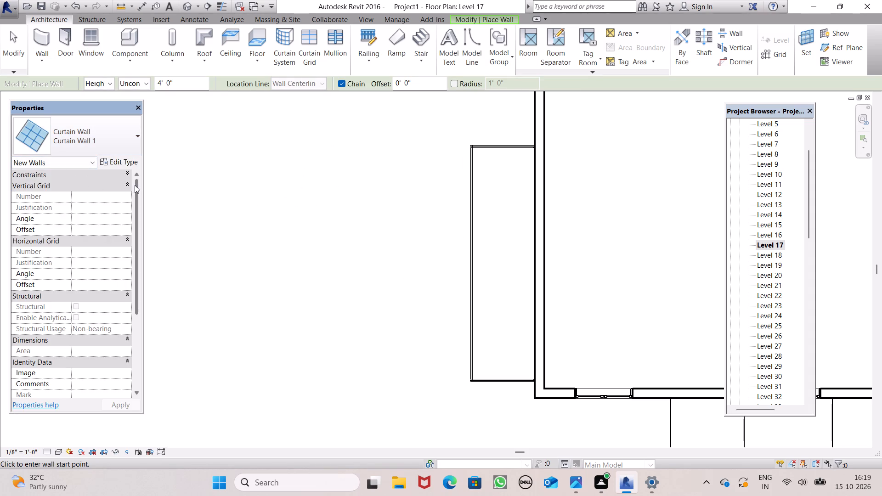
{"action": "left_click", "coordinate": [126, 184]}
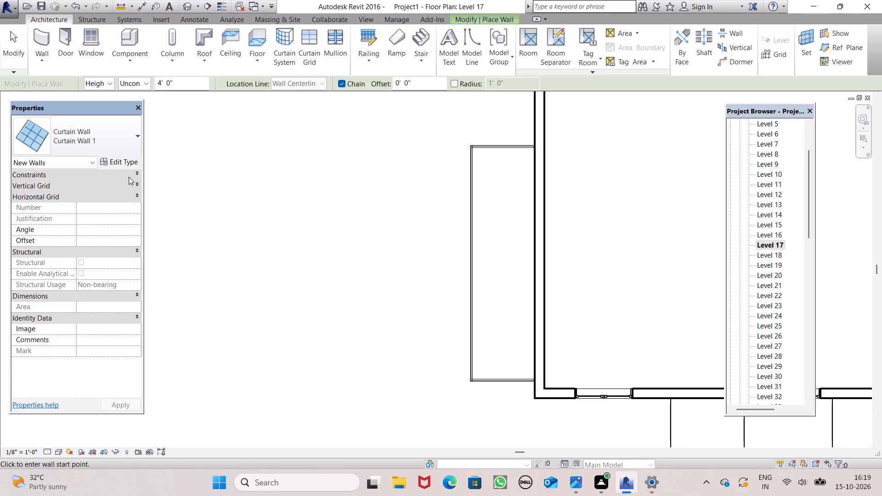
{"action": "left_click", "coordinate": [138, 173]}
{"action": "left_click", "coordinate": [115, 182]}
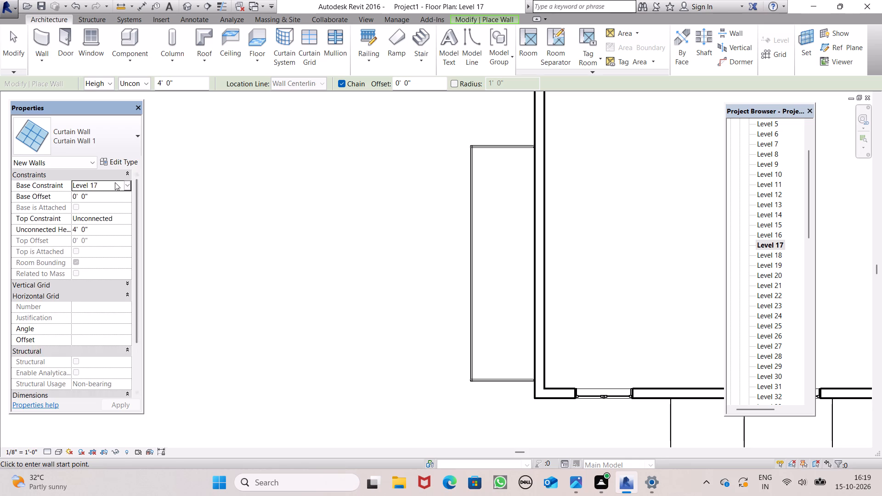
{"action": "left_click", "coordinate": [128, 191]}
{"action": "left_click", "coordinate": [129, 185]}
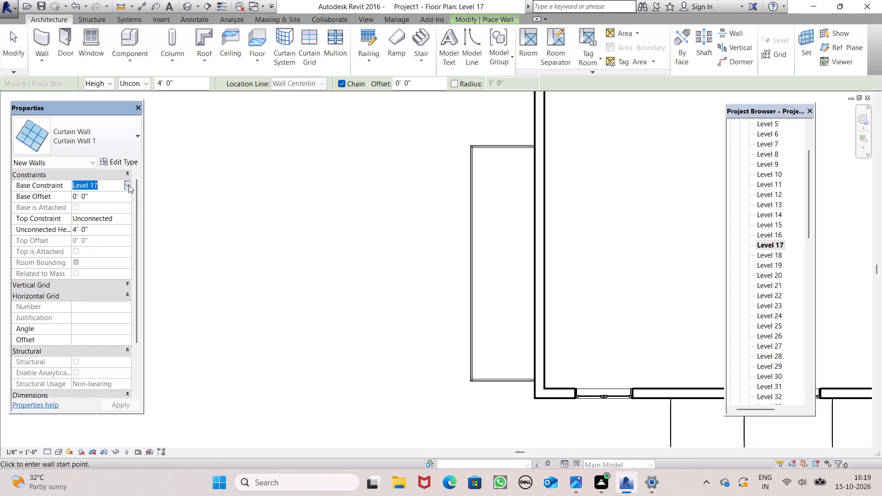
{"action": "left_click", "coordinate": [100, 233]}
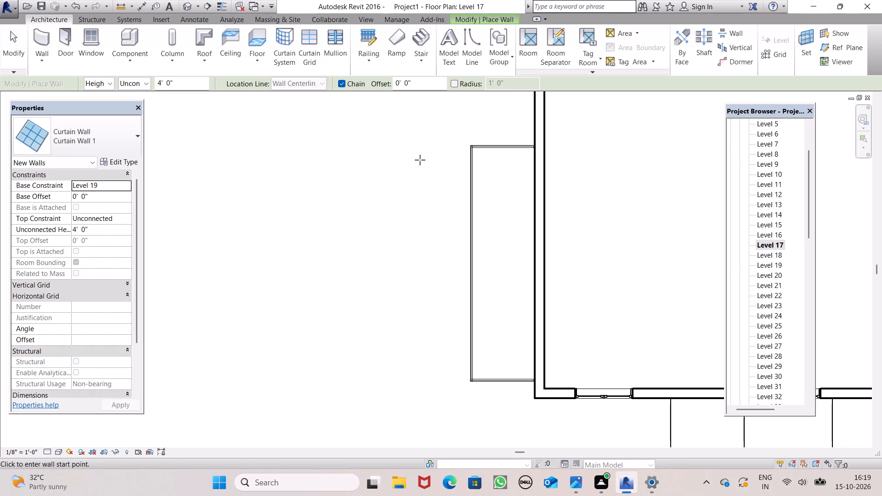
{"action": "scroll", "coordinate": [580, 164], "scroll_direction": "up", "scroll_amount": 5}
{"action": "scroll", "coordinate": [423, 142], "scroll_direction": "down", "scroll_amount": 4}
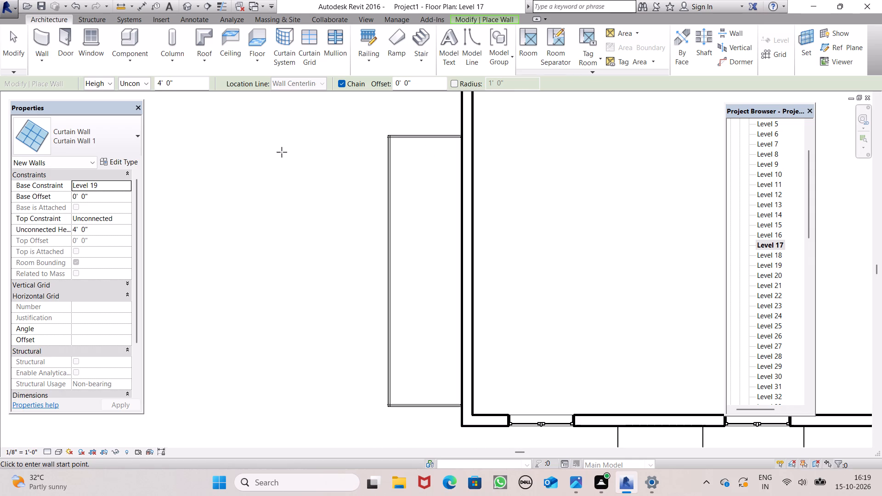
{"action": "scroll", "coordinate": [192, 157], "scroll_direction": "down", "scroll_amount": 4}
On the Level 18 floor plan, draw a 4' high Level 19-based curtain wall along the left slab's north short edge, about 4'-5" long.
{"action": "double_click", "coordinate": [781, 258]}
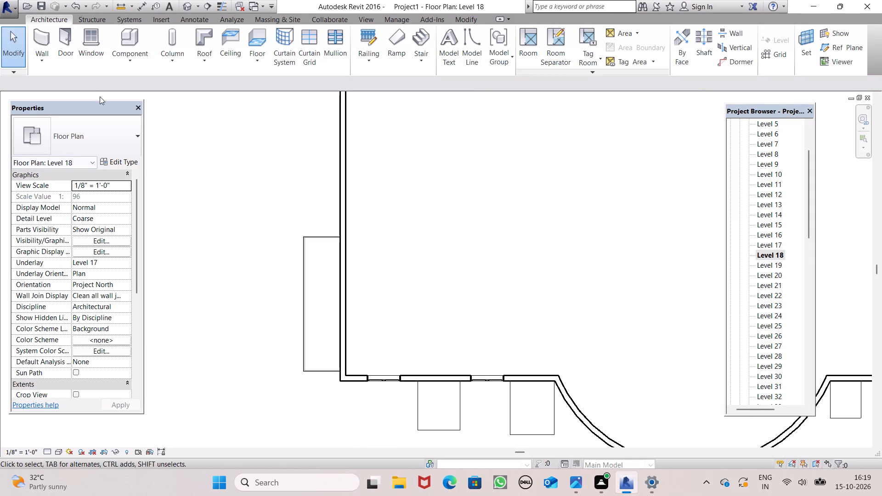
{"action": "left_click", "coordinate": [45, 60]}
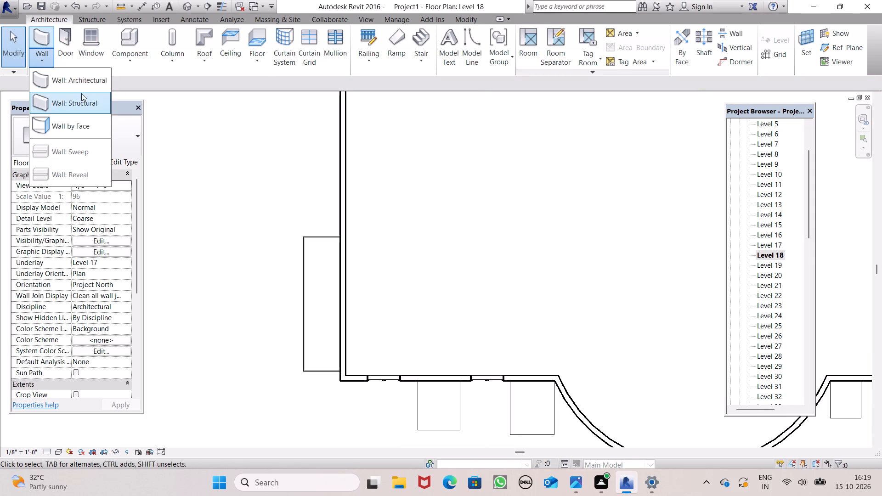
{"action": "left_click", "coordinate": [71, 78]}
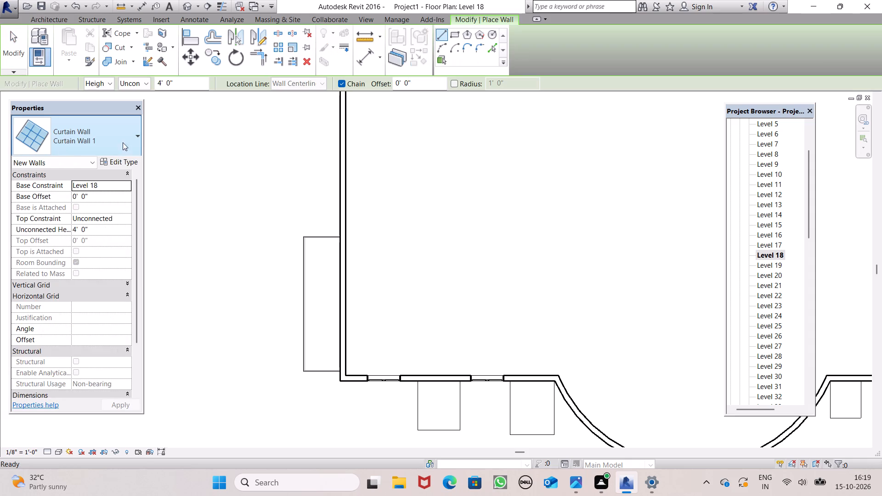
{"action": "left_click", "coordinate": [123, 182]}
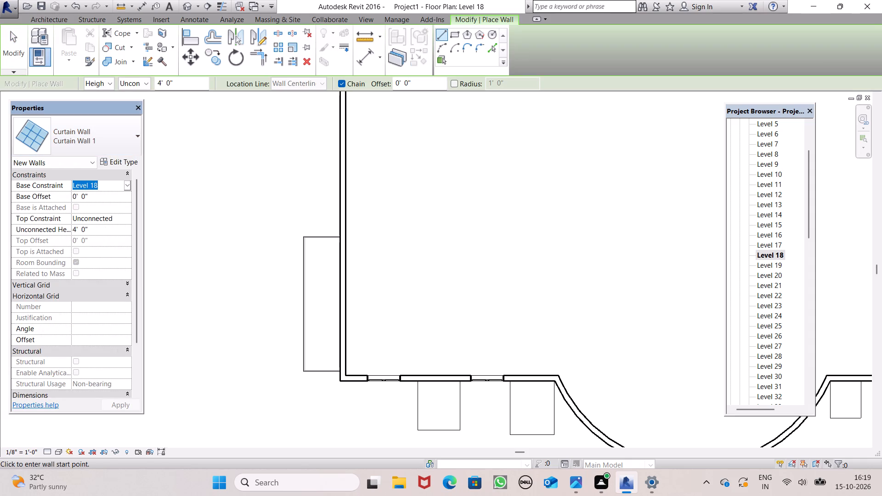
{"action": "left_click", "coordinate": [127, 186]}
{"action": "left_click", "coordinate": [94, 231]}
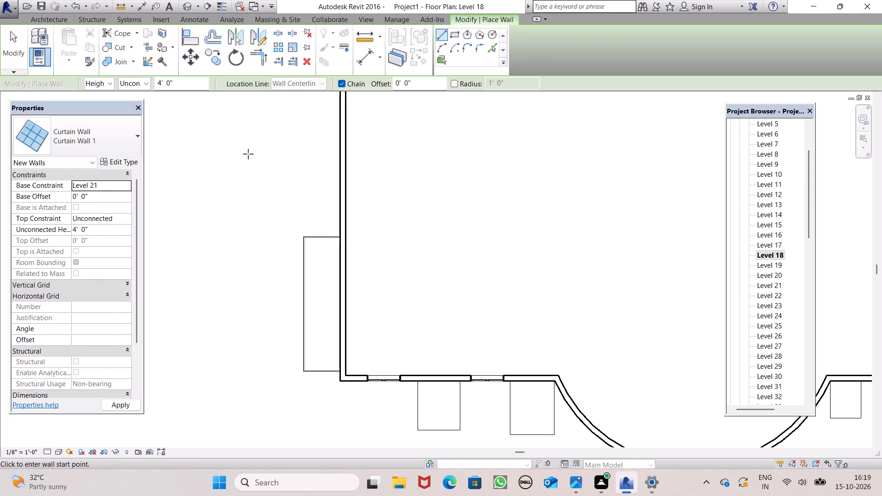
{"action": "scroll", "coordinate": [249, 134], "scroll_direction": "down", "scroll_amount": 1}
{"action": "left_click", "coordinate": [125, 185]}
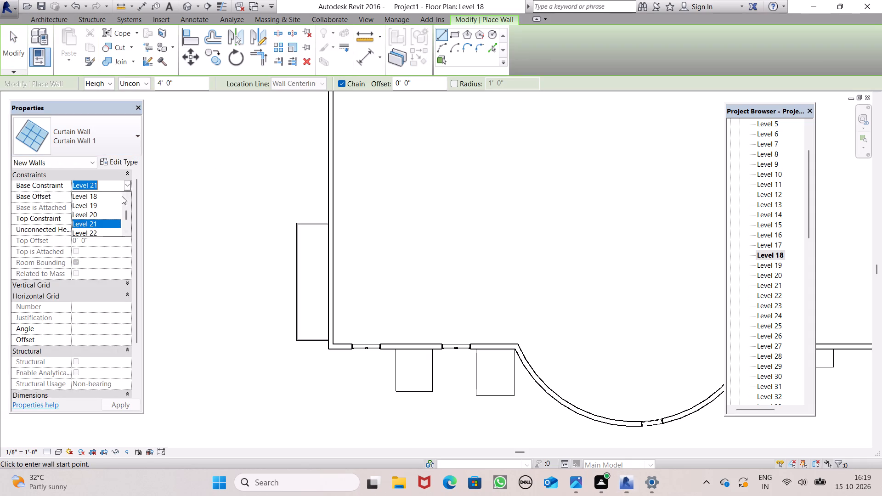
{"action": "left_click", "coordinate": [107, 207]}
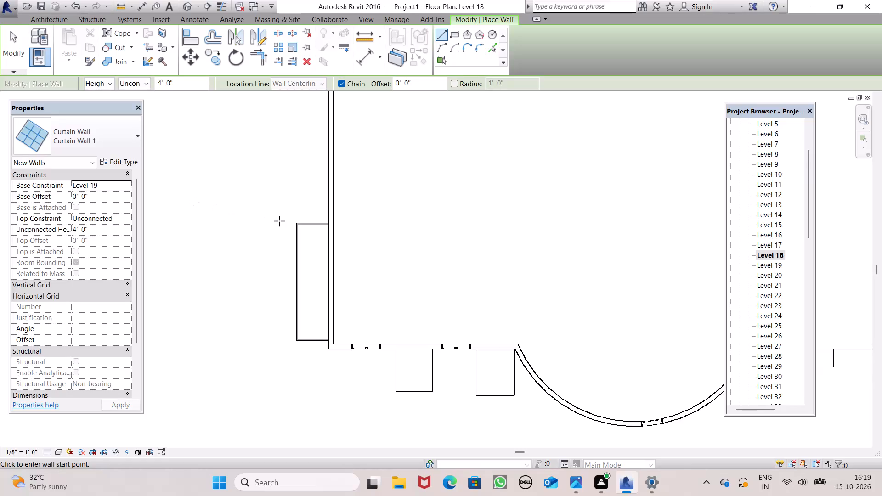
{"action": "scroll", "coordinate": [302, 248], "scroll_direction": "up", "scroll_amount": 6}
{"action": "scroll", "coordinate": [299, 207], "scroll_direction": "up", "scroll_amount": 7}
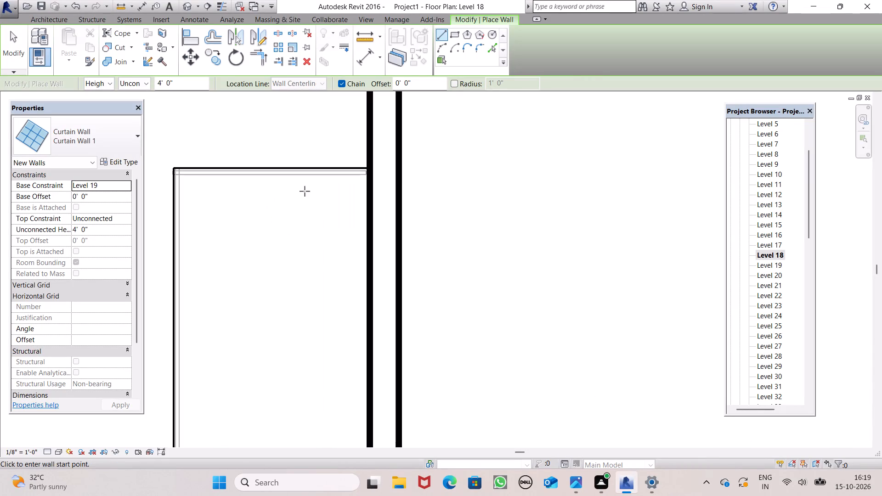
{"action": "scroll", "coordinate": [331, 160], "scroll_direction": "up", "scroll_amount": 4}
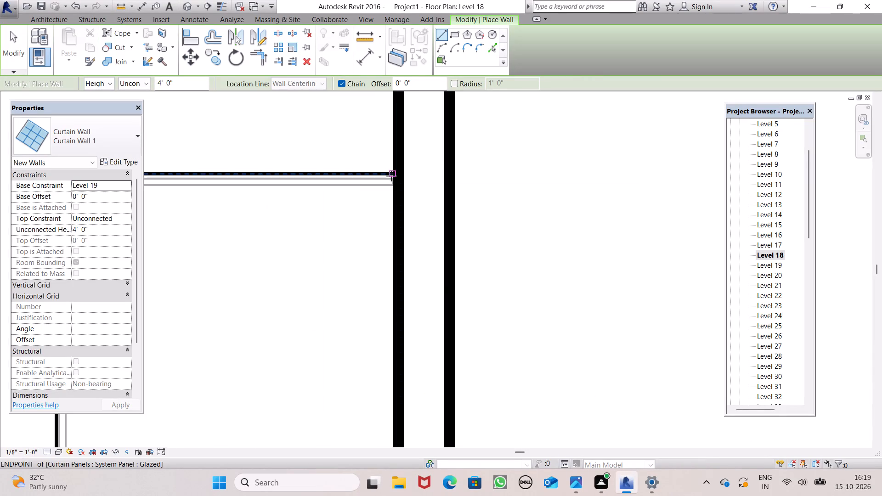
{"action": "left_click", "coordinate": [394, 173]}
{"action": "scroll", "coordinate": [384, 169], "scroll_direction": "down", "scroll_amount": 2}
{"action": "scroll", "coordinate": [183, 163], "scroll_direction": "down", "scroll_amount": 4}
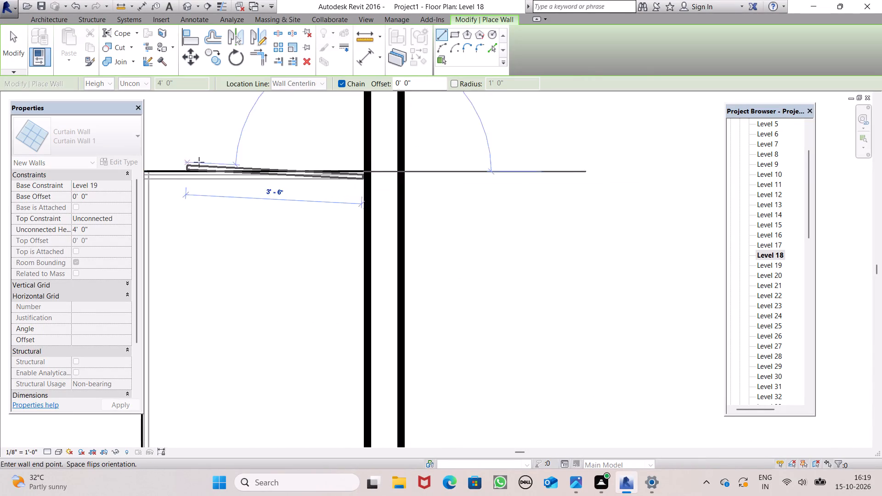
{"action": "scroll", "coordinate": [199, 162], "scroll_direction": "down", "scroll_amount": 4}
{"action": "scroll", "coordinate": [172, 162], "scroll_direction": "up", "scroll_amount": 3}
{"action": "scroll", "coordinate": [172, 162], "scroll_direction": "down", "scroll_amount": 1}
{"action": "scroll", "coordinate": [172, 162], "scroll_direction": "up", "scroll_amount": 10}
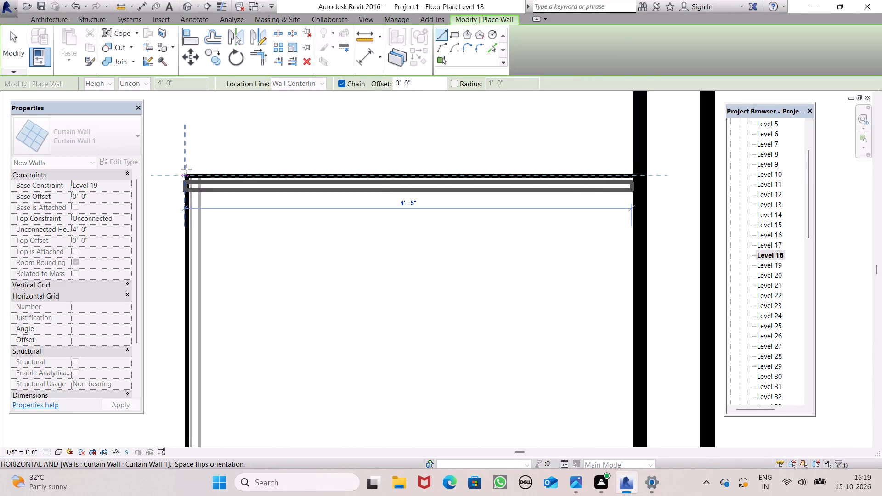
{"action": "left_click", "coordinate": [187, 169]}
Continue the Level 19-based curtain wall along the slab's long outer edge to its south corner, about 16'-6" long.
{"action": "scroll", "coordinate": [218, 176], "scroll_direction": "down", "scroll_amount": 1}
{"action": "scroll", "coordinate": [219, 179], "scroll_direction": "up", "scroll_amount": 1}
{"action": "scroll", "coordinate": [219, 181], "scroll_direction": "down", "scroll_amount": 12}
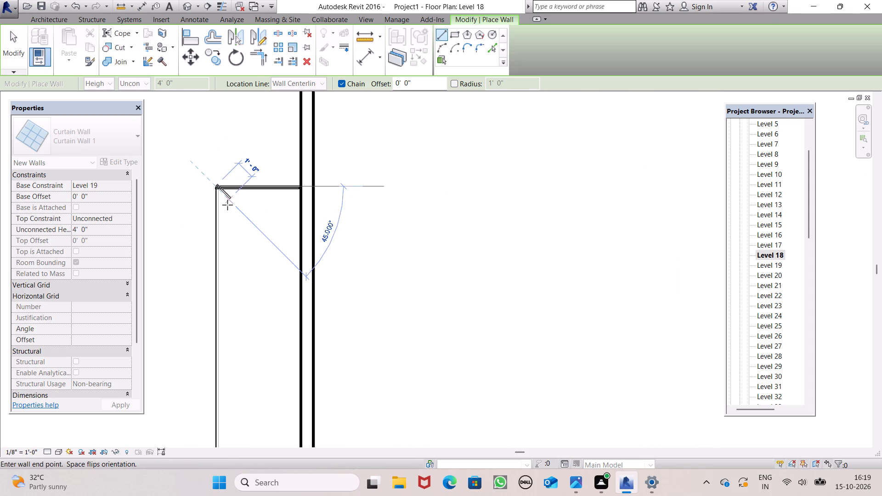
{"action": "scroll", "coordinate": [227, 205], "scroll_direction": "down", "scroll_amount": 7}
{"action": "scroll", "coordinate": [217, 315], "scroll_direction": "up", "scroll_amount": 8}
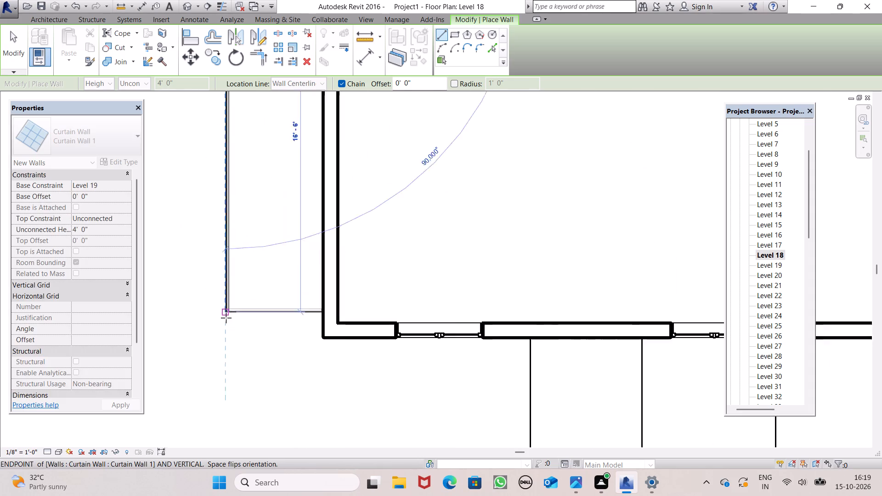
{"action": "scroll", "coordinate": [226, 318], "scroll_direction": "up", "scroll_amount": 14}
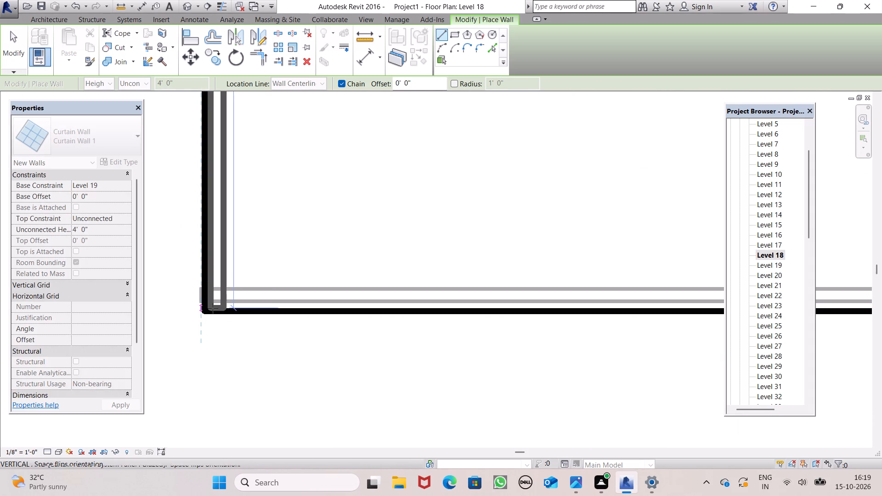
{"action": "left_click", "coordinate": [213, 308]}
Close the enclosure with a curtain wall about 4'-5" long from the slab's south outer corner back to the building wall.
{"action": "scroll", "coordinate": [340, 298], "scroll_direction": "down", "scroll_amount": 7}
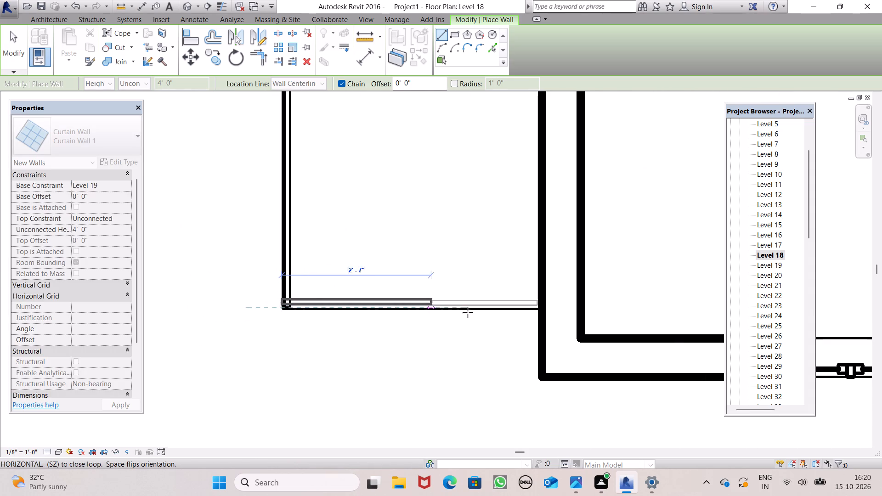
{"action": "scroll", "coordinate": [526, 310], "scroll_direction": "up", "scroll_amount": 4}
{"action": "left_click", "coordinate": [543, 306]}
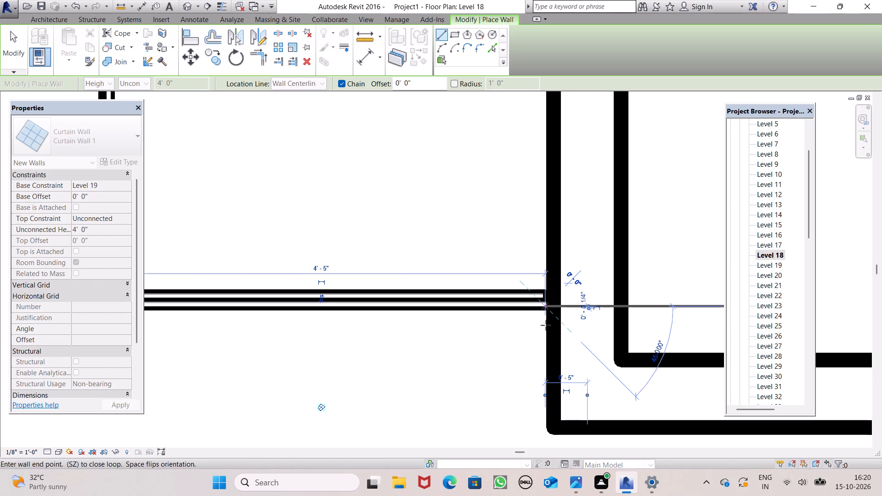
{"action": "key", "text": "Escape"}
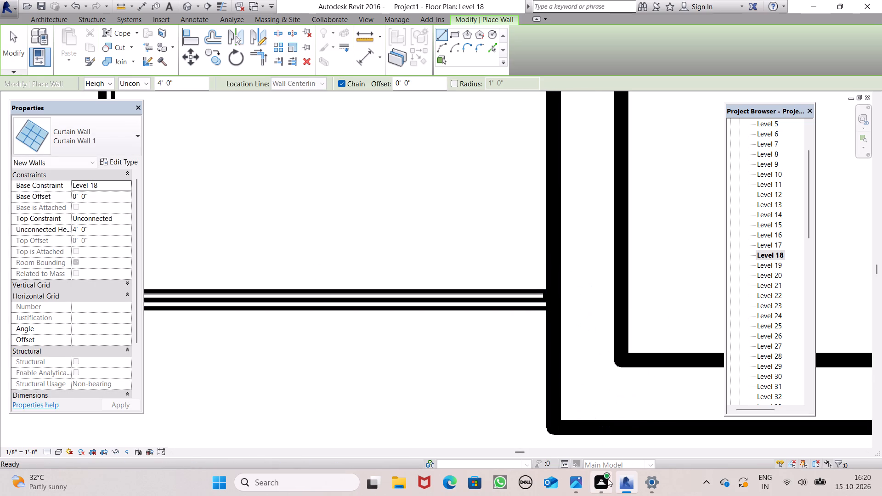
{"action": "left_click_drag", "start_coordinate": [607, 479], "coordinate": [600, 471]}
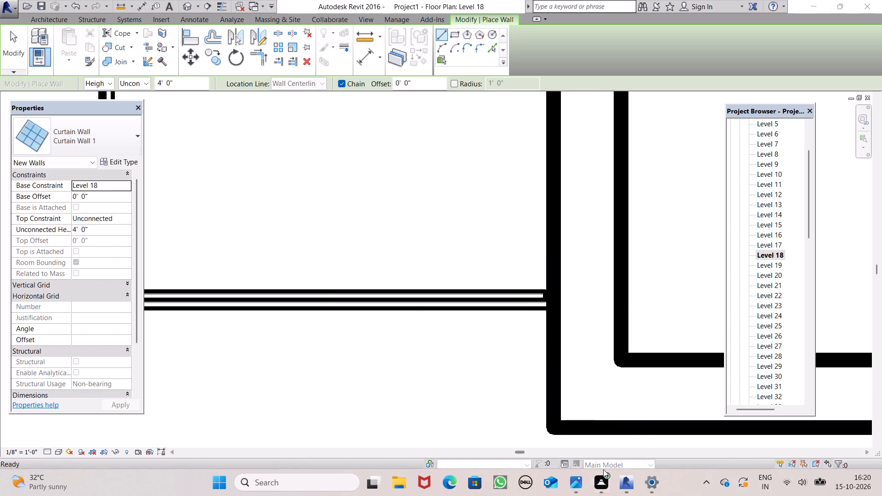
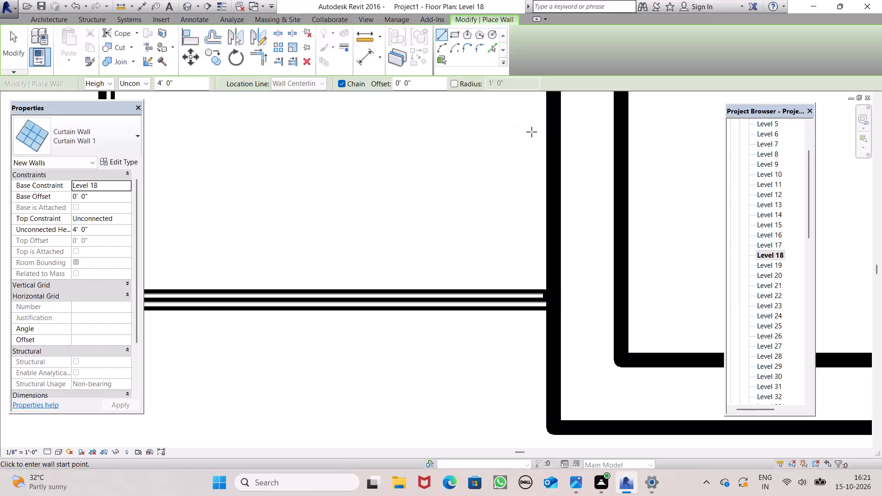
End wall placement and examine the curtain wall enclosures on the left wall's projecting slabs in the 3D view.
{"action": "scroll", "coordinate": [543, 344], "scroll_direction": "down", "scroll_amount": 4}
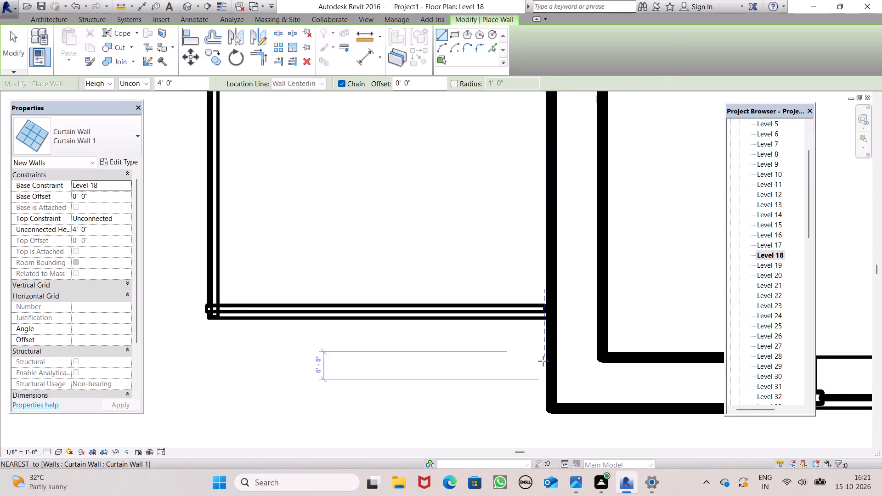
{"action": "scroll", "coordinate": [543, 361], "scroll_direction": "down", "scroll_amount": 3}
{"action": "key", "text": "Escape"}
{"action": "scroll", "coordinate": [417, 318], "scroll_direction": "up", "scroll_amount": 5}
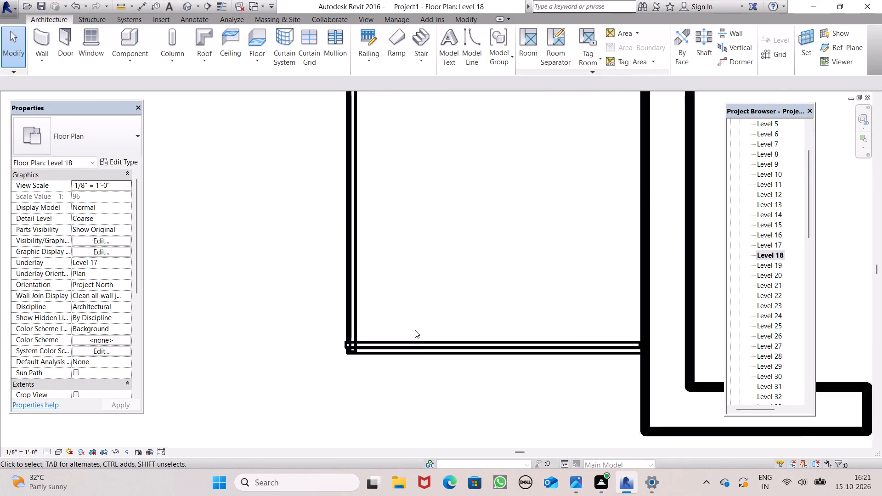
{"action": "scroll", "coordinate": [455, 382], "scroll_direction": "up", "scroll_amount": 2}
{"action": "scroll", "coordinate": [459, 378], "scroll_direction": "down", "scroll_amount": 4}
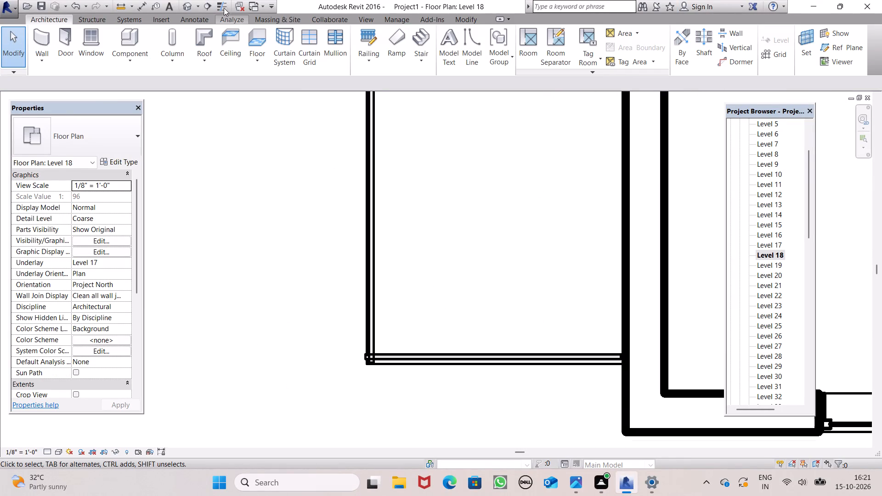
{"action": "left_click", "coordinate": [181, 1]}
{"action": "left_click", "coordinate": [184, 8]}
{"action": "scroll", "coordinate": [289, 194], "scroll_direction": "down", "scroll_amount": 1}
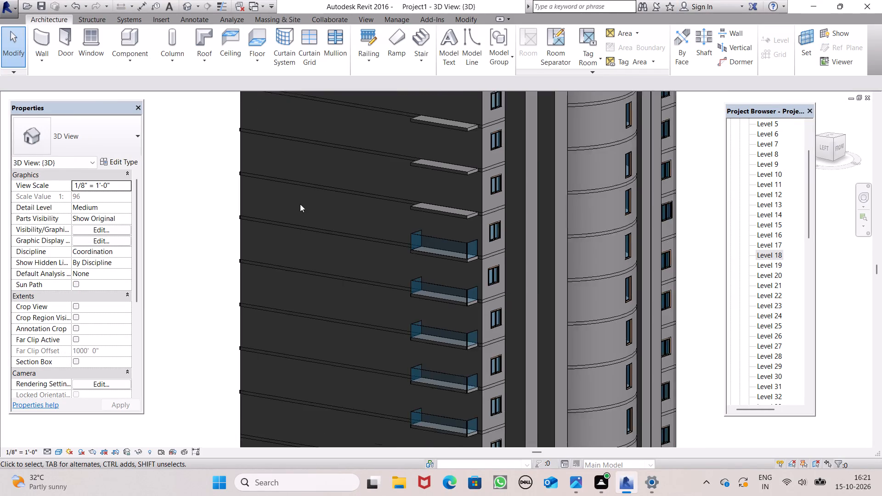
{"action": "scroll", "coordinate": [300, 204], "scroll_direction": "down", "scroll_amount": 2}
{"action": "scroll", "coordinate": [399, 347], "scroll_direction": "down", "scroll_amount": 6}
{"action": "scroll", "coordinate": [406, 253], "scroll_direction": "up", "scroll_amount": 4}
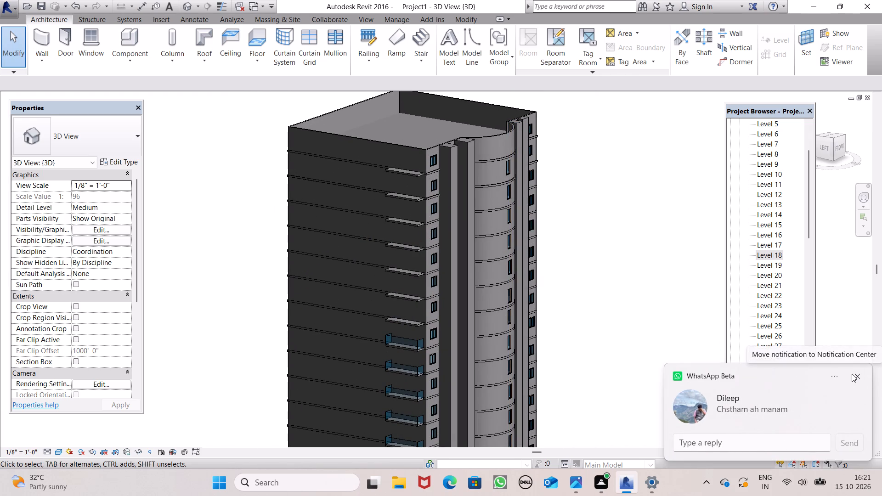
{"action": "left_click", "coordinate": [852, 374]}
{"action": "scroll", "coordinate": [401, 303], "scroll_direction": "up", "scroll_amount": 5}
{"action": "scroll", "coordinate": [432, 279], "scroll_direction": "down", "scroll_amount": 4}
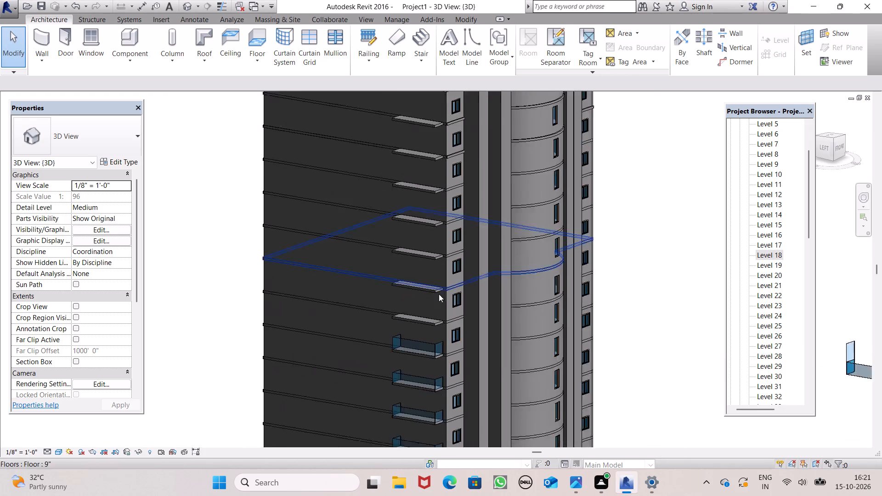
{"action": "scroll", "coordinate": [455, 314], "scroll_direction": "down", "scroll_amount": 3}
{"action": "scroll", "coordinate": [441, 344], "scroll_direction": "up", "scroll_amount": 13}
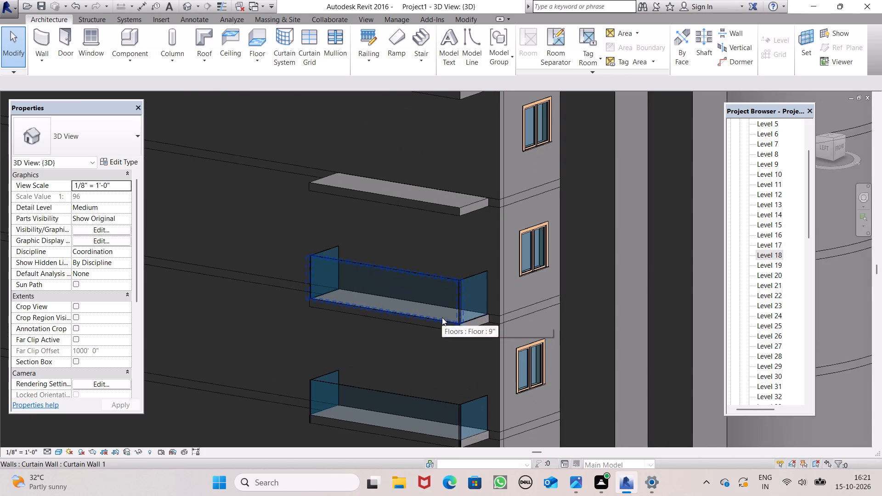
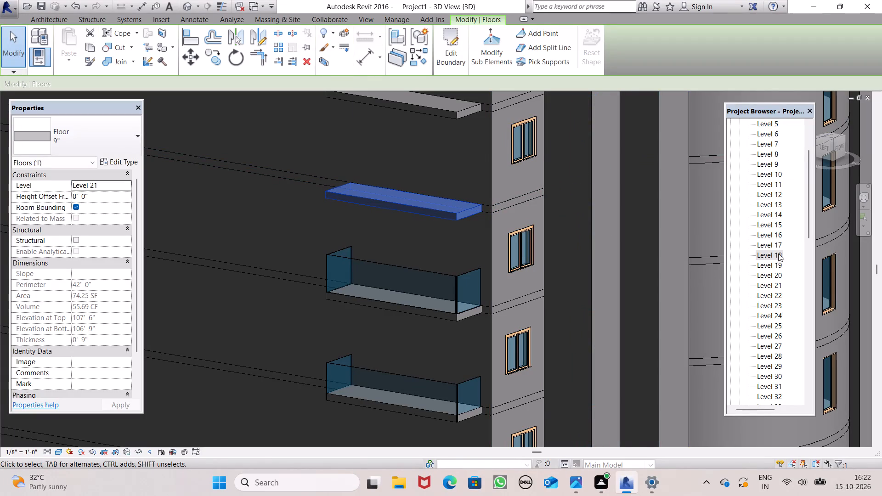
Compare the Level 19 and Level 20 floor plans to check which projecting slab on the left wall still lacks curtain walls.
{"action": "double_click", "coordinate": [772, 266]}
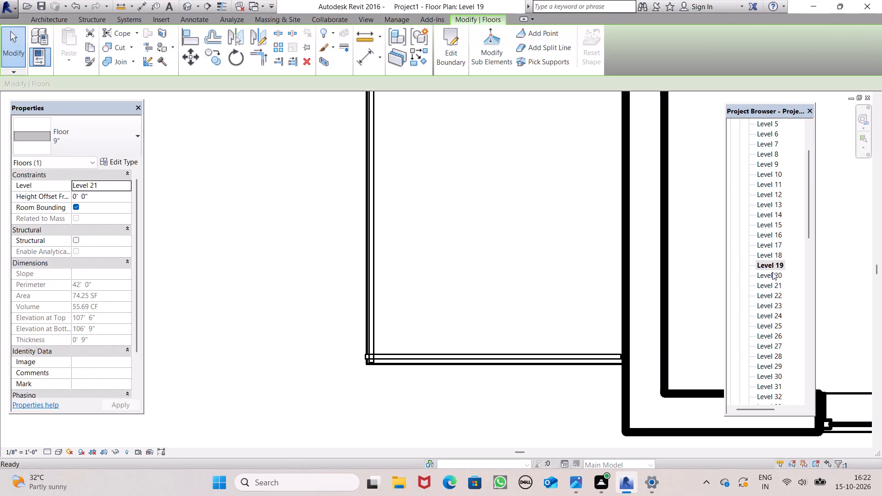
{"action": "double_click", "coordinate": [772, 272]}
{"action": "scroll", "coordinate": [629, 283], "scroll_direction": "down", "scroll_amount": 3}
{"action": "scroll", "coordinate": [577, 315], "scroll_direction": "down", "scroll_amount": 5}
{"action": "left_click", "coordinate": [475, 345]}
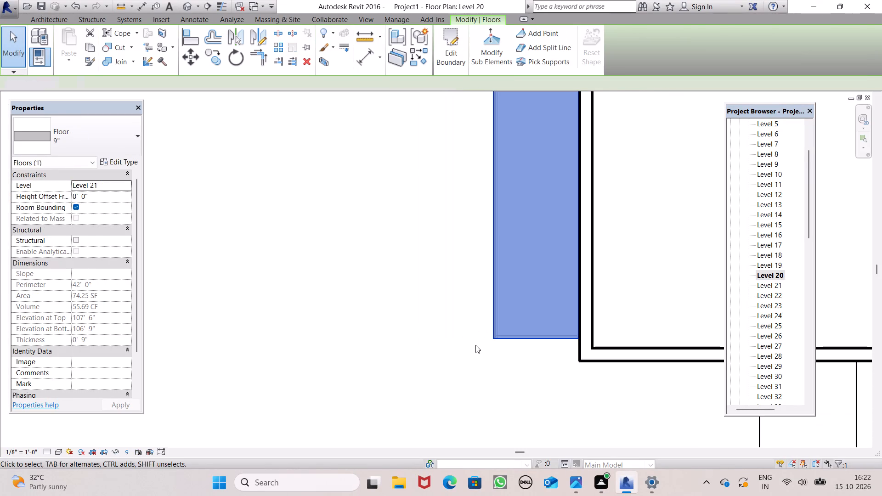
{"action": "scroll", "coordinate": [524, 344], "scroll_direction": "down", "scroll_amount": 2}
{"action": "left_click", "coordinate": [858, 350]}
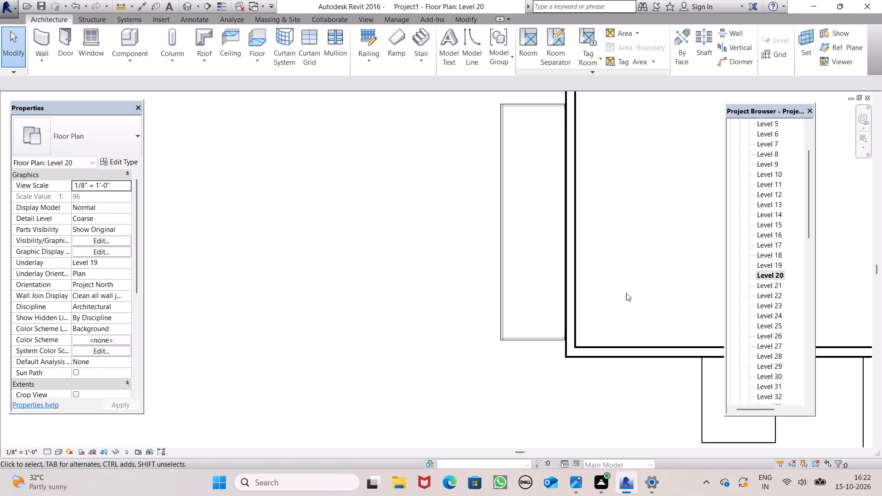
{"action": "scroll", "coordinate": [594, 281], "scroll_direction": "up", "scroll_amount": 7}
{"action": "scroll", "coordinate": [574, 283], "scroll_direction": "down", "scroll_amount": 8}
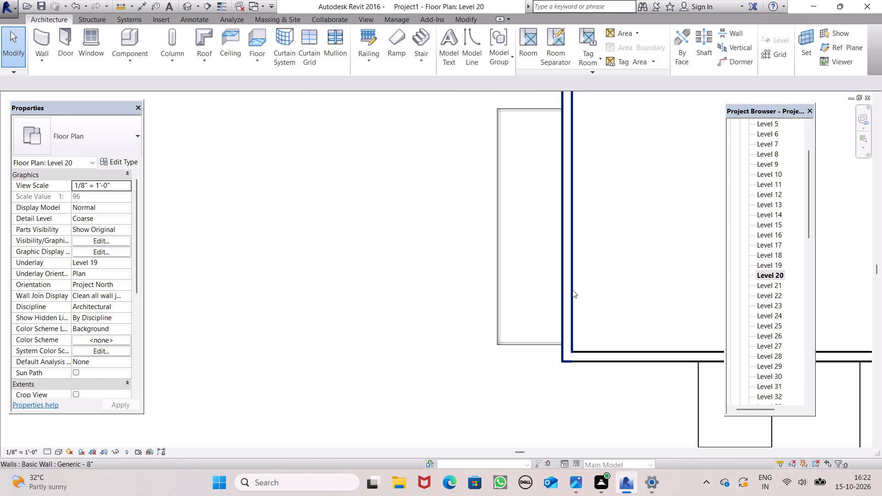
{"action": "double_click", "coordinate": [770, 267]}
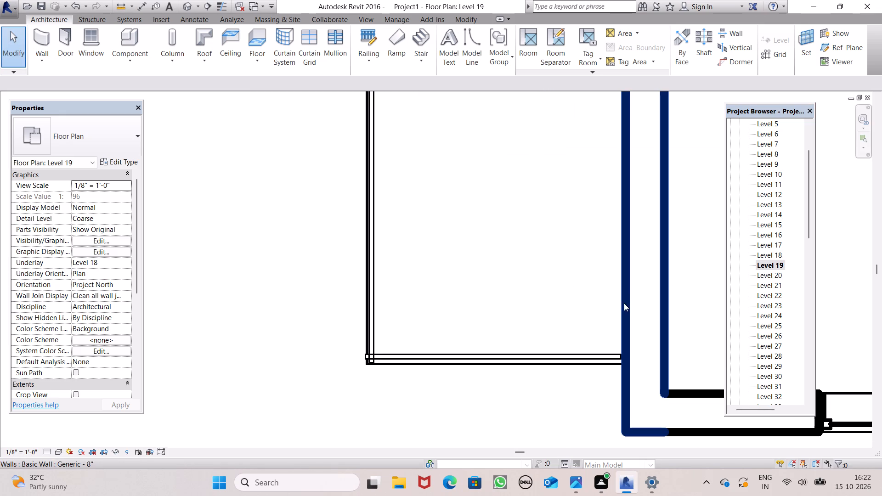
In the Level 20 plan, draw a 4' high curtain wall along the slab's upper short edge, from the building wall to the outer corner.
{"action": "double_click", "coordinate": [762, 277]}
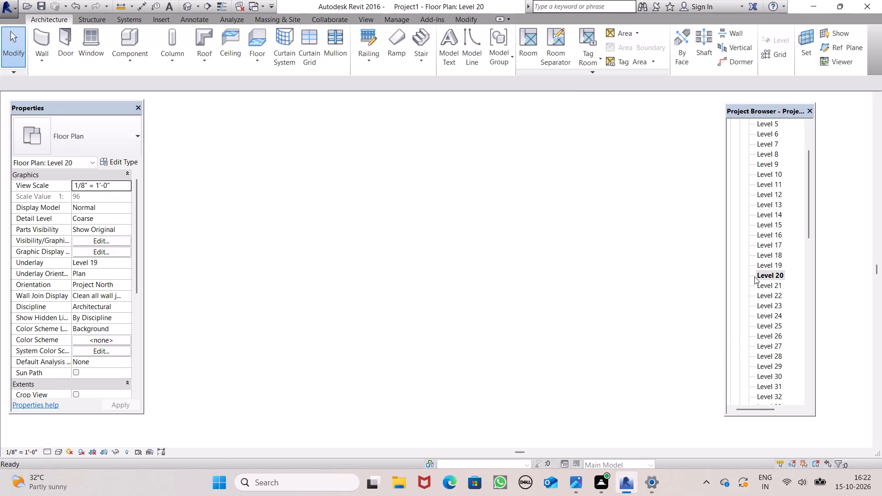
{"action": "scroll", "coordinate": [649, 339], "scroll_direction": "down", "scroll_amount": 3}
{"action": "scroll", "coordinate": [652, 295], "scroll_direction": "up", "scroll_amount": 2}
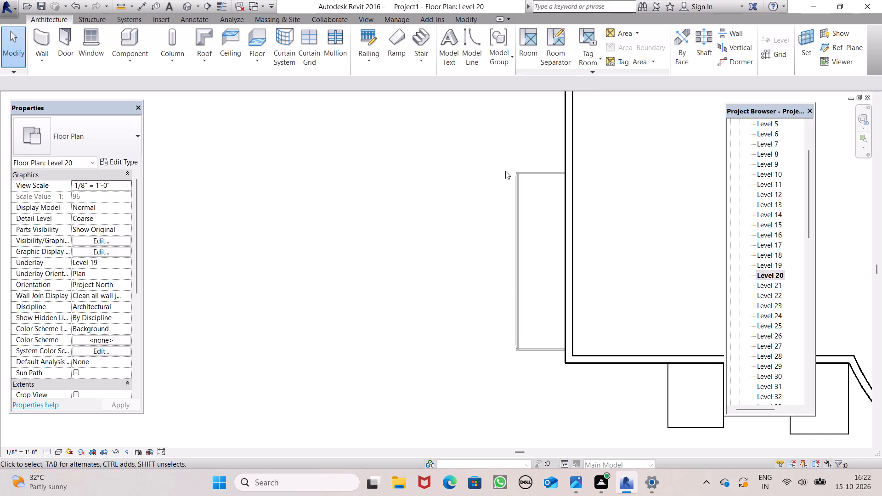
{"action": "scroll", "coordinate": [494, 141], "scroll_direction": "up", "scroll_amount": 1}
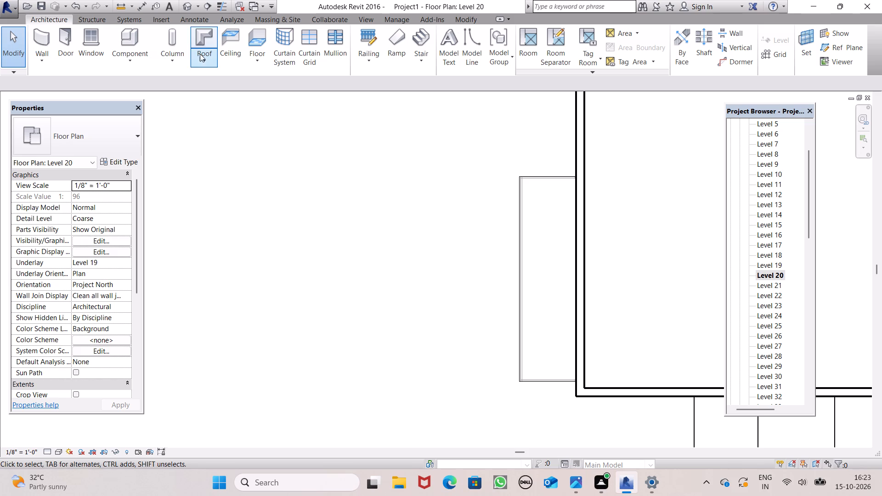
{"action": "left_click", "coordinate": [48, 28]}
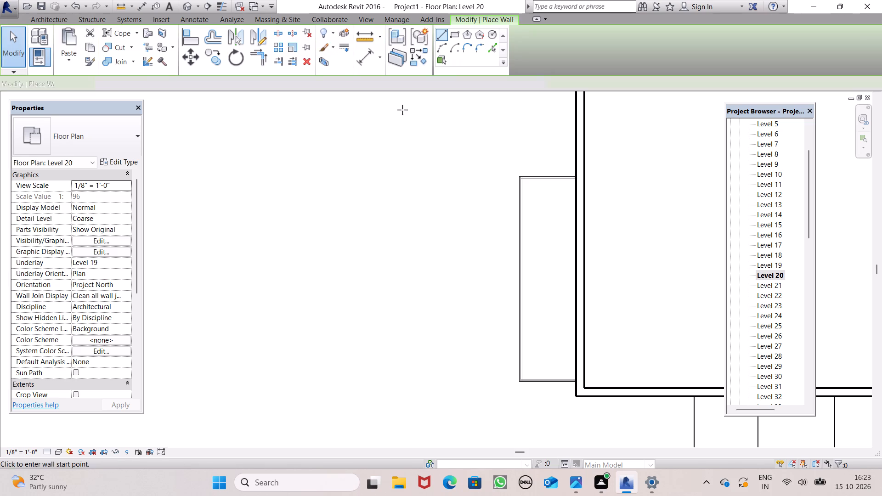
{"action": "scroll", "coordinate": [550, 172], "scroll_direction": "up", "scroll_amount": 6}
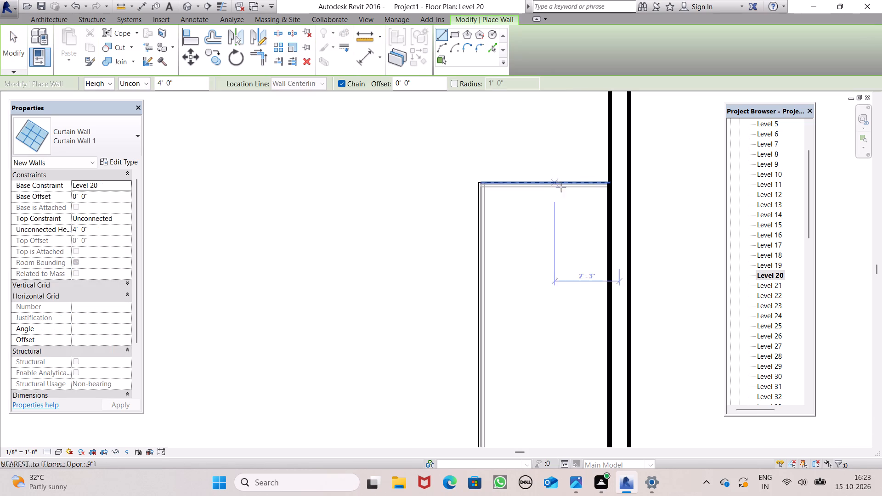
{"action": "left_click", "coordinate": [605, 181]}
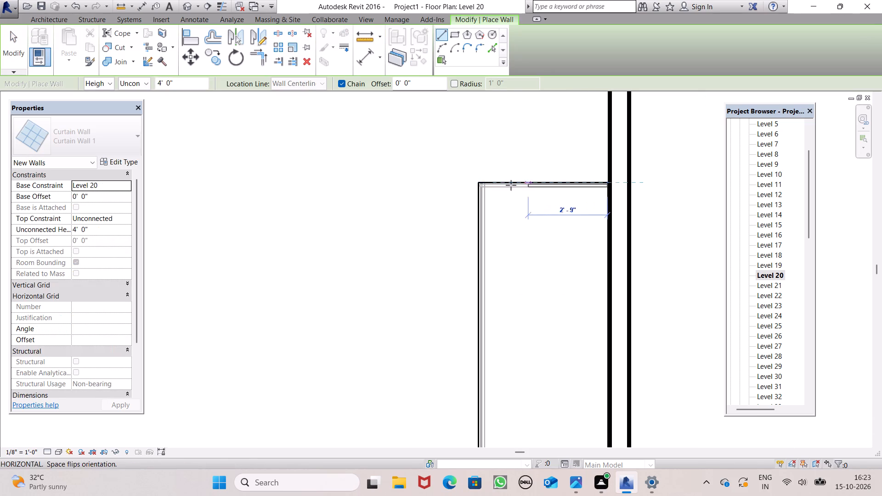
{"action": "scroll", "coordinate": [475, 186], "scroll_direction": "up", "scroll_amount": 5}
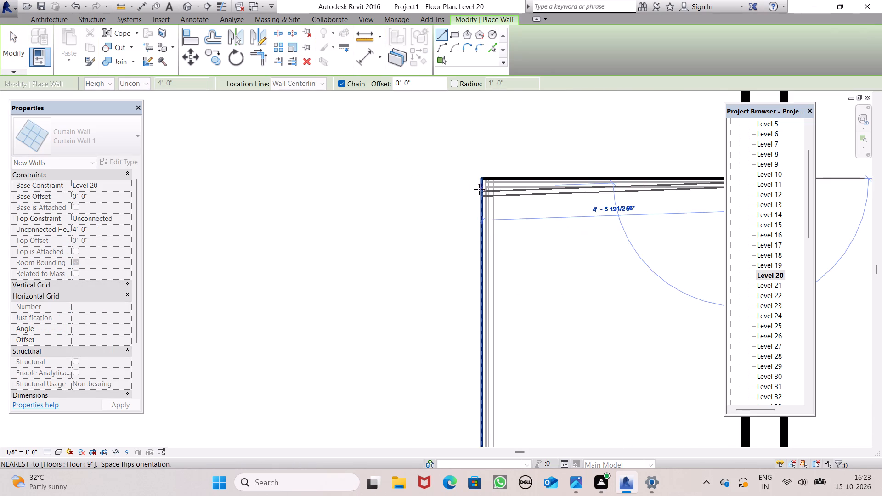
{"action": "scroll", "coordinate": [479, 189], "scroll_direction": "up", "scroll_amount": 6}
{"action": "left_click", "coordinate": [481, 165]}
Continue the 4' high curtain wall along the Level 20 slab's long outer edge down to its lower outer corner.
{"action": "scroll", "coordinate": [500, 152], "scroll_direction": "down", "scroll_amount": 11}
{"action": "scroll", "coordinate": [505, 196], "scroll_direction": "down", "scroll_amount": 5}
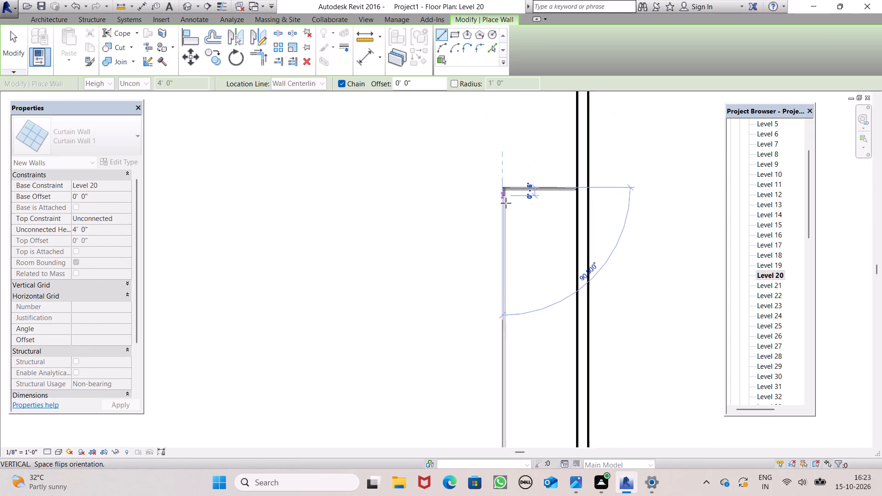
{"action": "scroll", "coordinate": [510, 355], "scroll_direction": "down", "scroll_amount": 1}
{"action": "scroll", "coordinate": [505, 441], "scroll_direction": "up", "scroll_amount": 1}
{"action": "scroll", "coordinate": [505, 441], "scroll_direction": "down", "scroll_amount": 1}
{"action": "scroll", "coordinate": [505, 441], "scroll_direction": "up", "scroll_amount": 5}
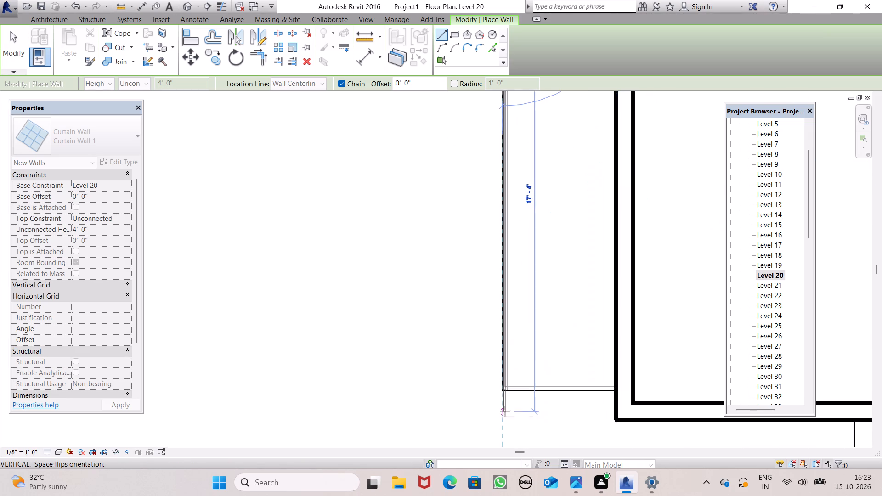
{"action": "scroll", "coordinate": [505, 411], "scroll_direction": "up", "scroll_amount": 8}
{"action": "scroll", "coordinate": [505, 367], "scroll_direction": "up", "scroll_amount": 6}
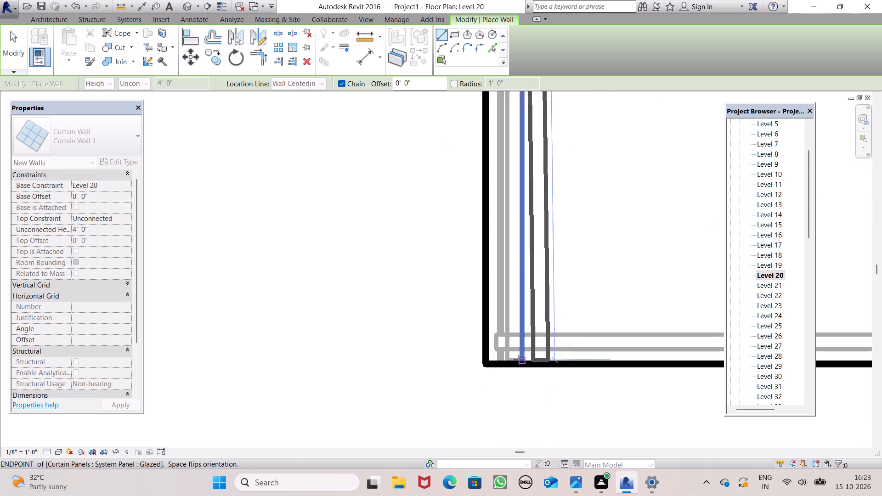
{"action": "left_click", "coordinate": [508, 362]}
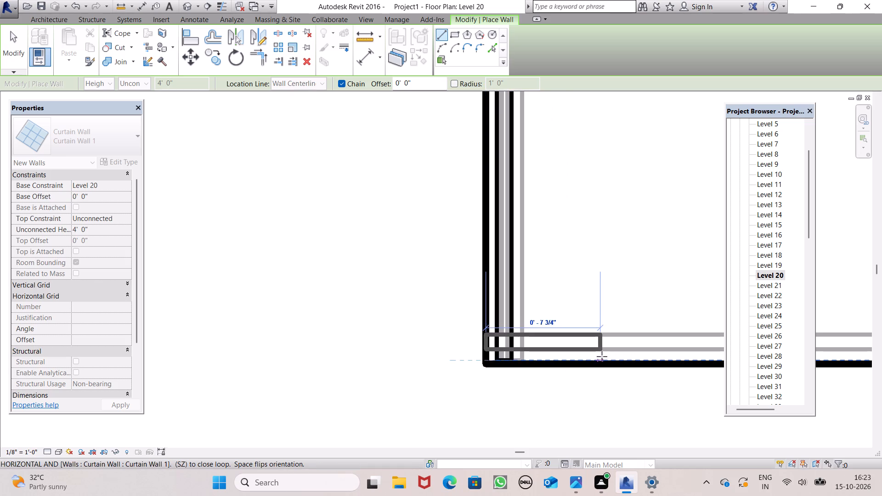
Close the Level 20 enclosure with a curtain wall along the slab's lower short edge to the building wall, and end the chain.
{"action": "scroll", "coordinate": [602, 356], "scroll_direction": "down", "scroll_amount": 5}
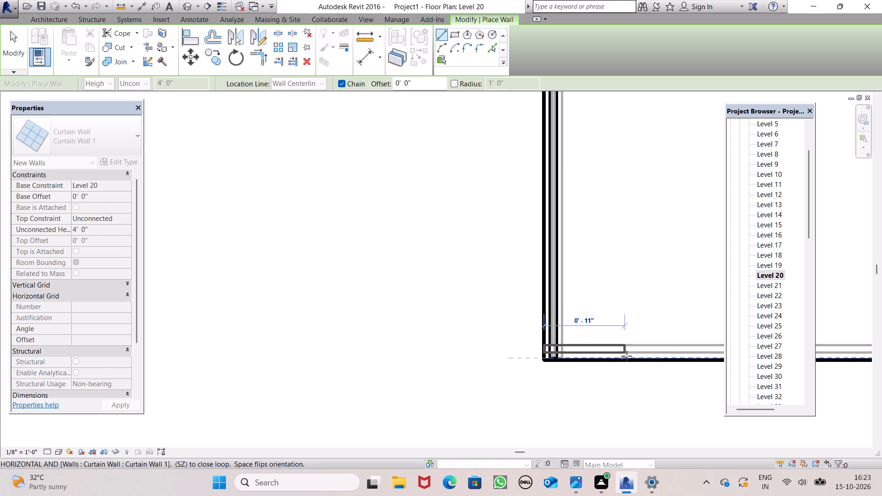
{"action": "scroll", "coordinate": [453, 260], "scroll_direction": "down", "scroll_amount": 7}
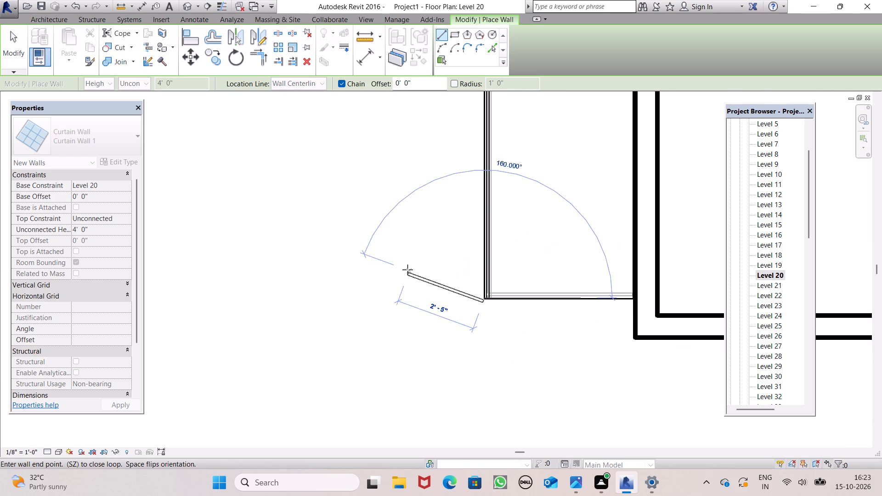
{"action": "scroll", "coordinate": [611, 319], "scroll_direction": "up", "scroll_amount": 7}
{"action": "scroll", "coordinate": [634, 277], "scroll_direction": "up", "scroll_amount": 4}
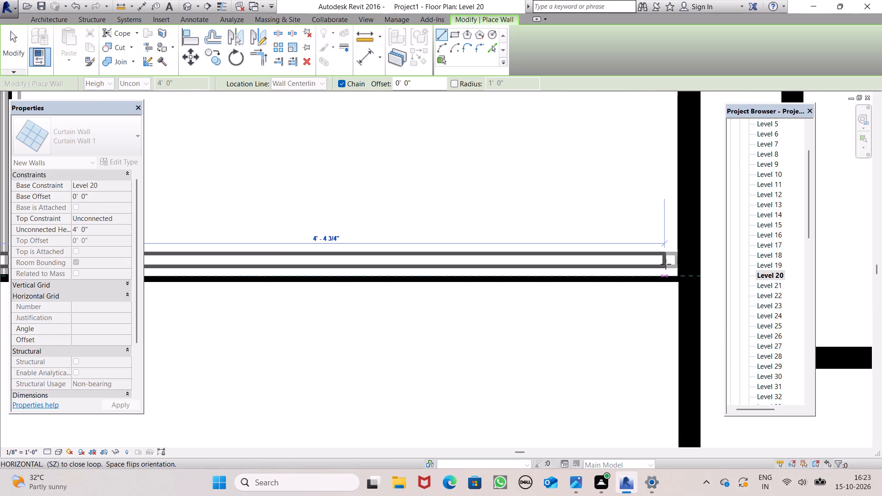
{"action": "left_click", "coordinate": [680, 271]}
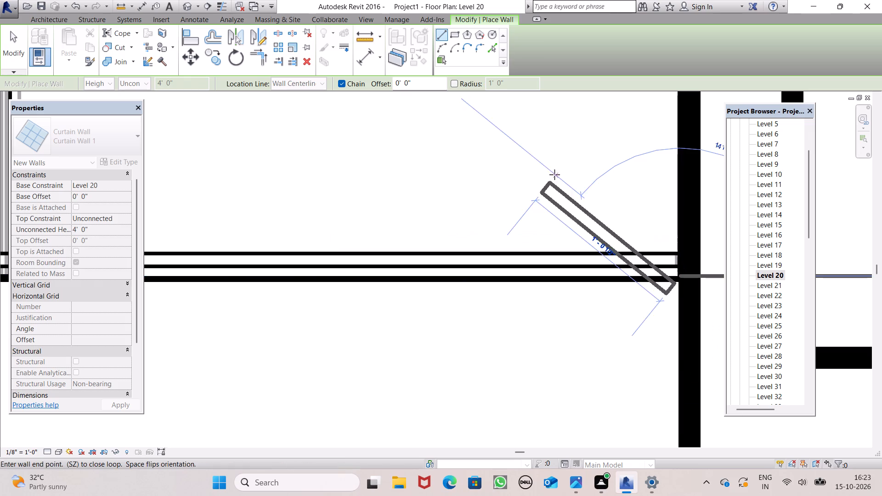
{"action": "key", "text": "Escape"}
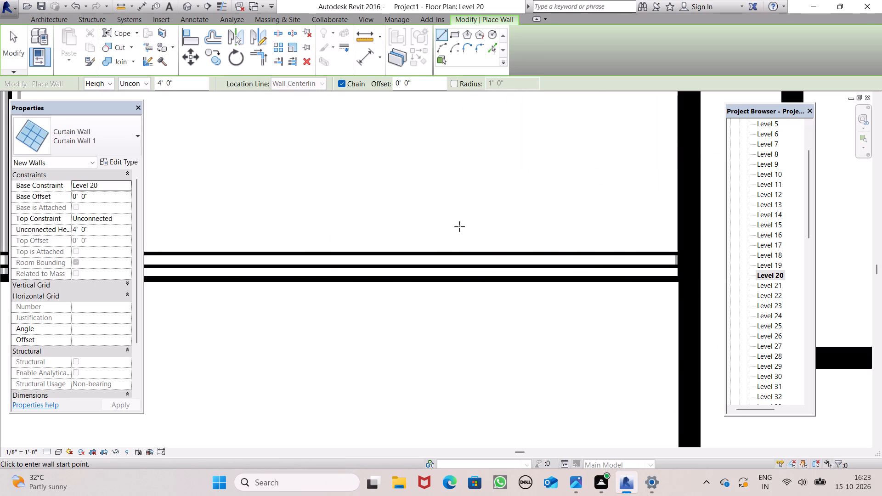
Examine the left wall's enclosures in the 3D view and check the level of the lowest slab still without curtain walls.
{"action": "left_click", "coordinate": [189, 5]}
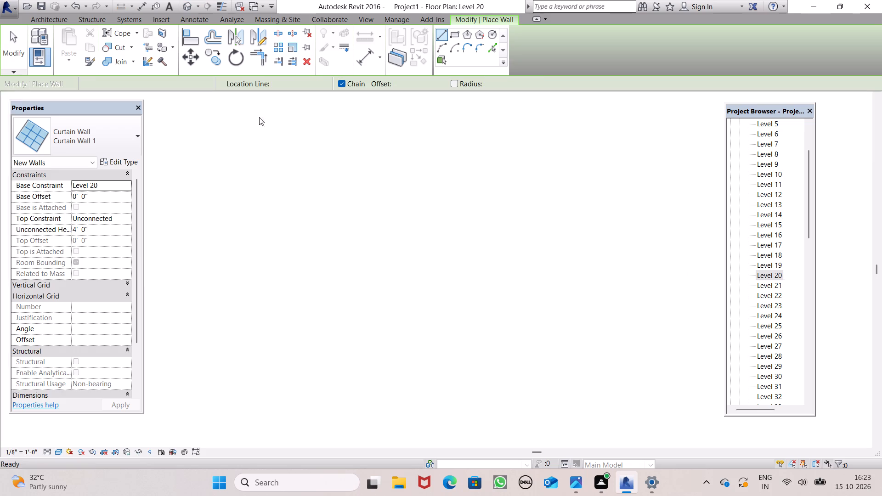
{"action": "scroll", "coordinate": [401, 229], "scroll_direction": "down", "scroll_amount": 4}
{"action": "scroll", "coordinate": [489, 240], "scroll_direction": "down", "scroll_amount": 7}
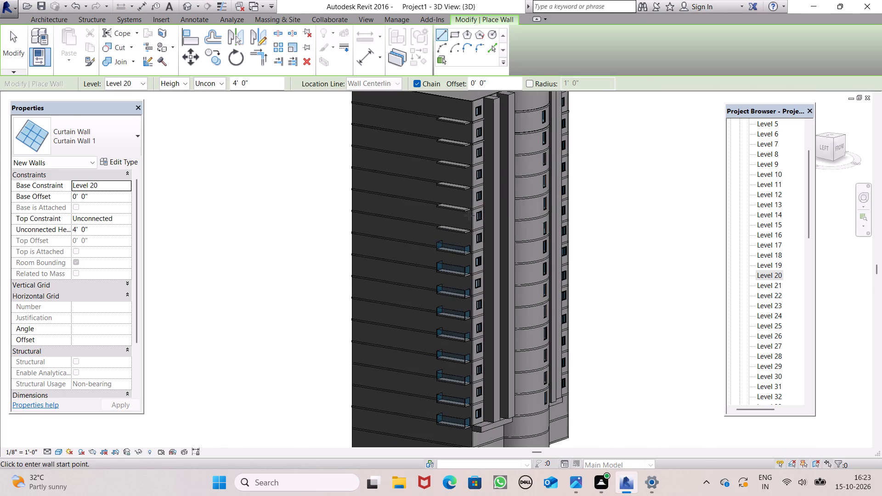
{"action": "scroll", "coordinate": [465, 205], "scroll_direction": "up", "scroll_amount": 5}
{"action": "scroll", "coordinate": [475, 265], "scroll_direction": "down", "scroll_amount": 7}
{"action": "scroll", "coordinate": [471, 227], "scroll_direction": "up", "scroll_amount": 5}
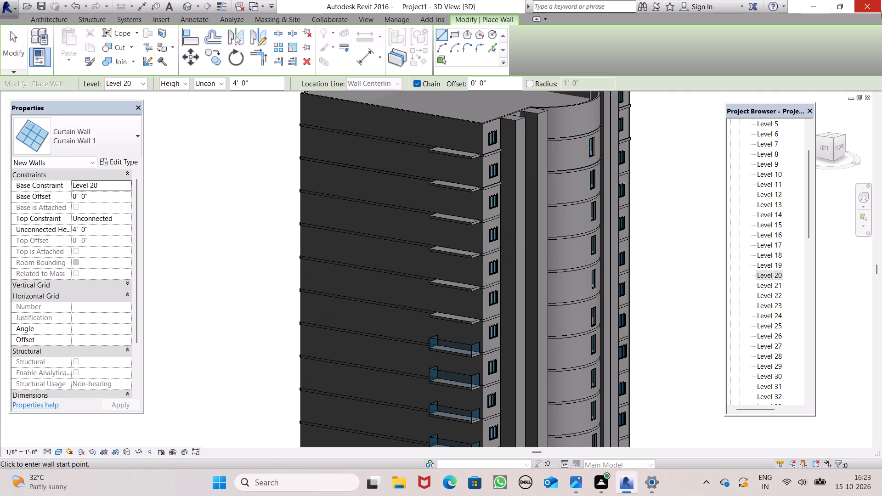
{"action": "left_click", "coordinate": [456, 317]}
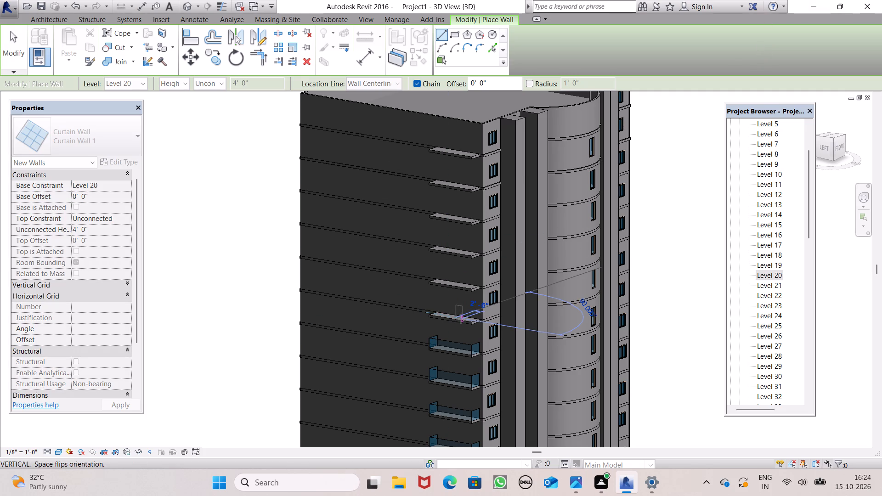
{"action": "key", "text": "Escape"}
{"action": "left_click", "coordinate": [461, 319]}
{"action": "key", "text": "Escape"}
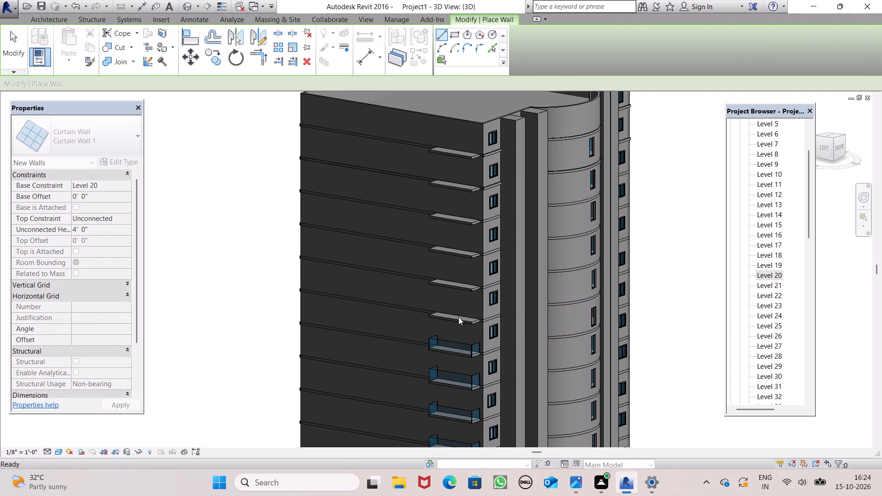
{"action": "key", "text": "Escape"}
{"action": "left_click", "coordinate": [457, 317]}
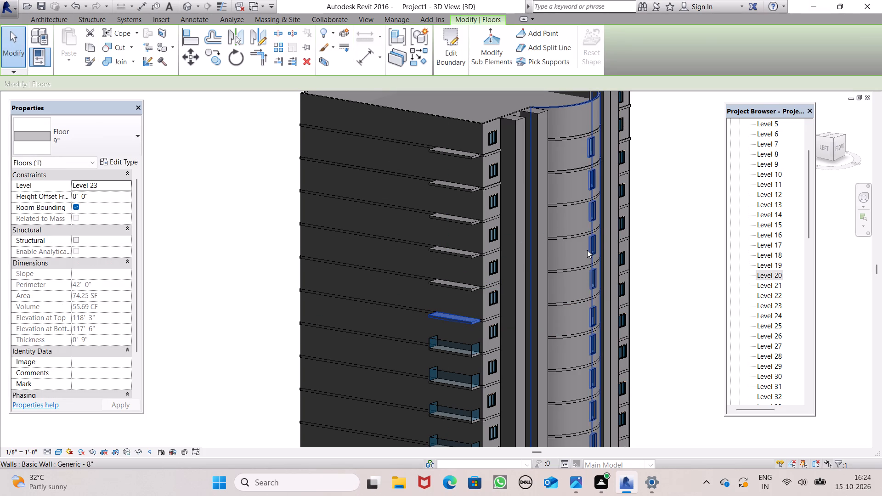
{"action": "left_click", "coordinate": [662, 253]}
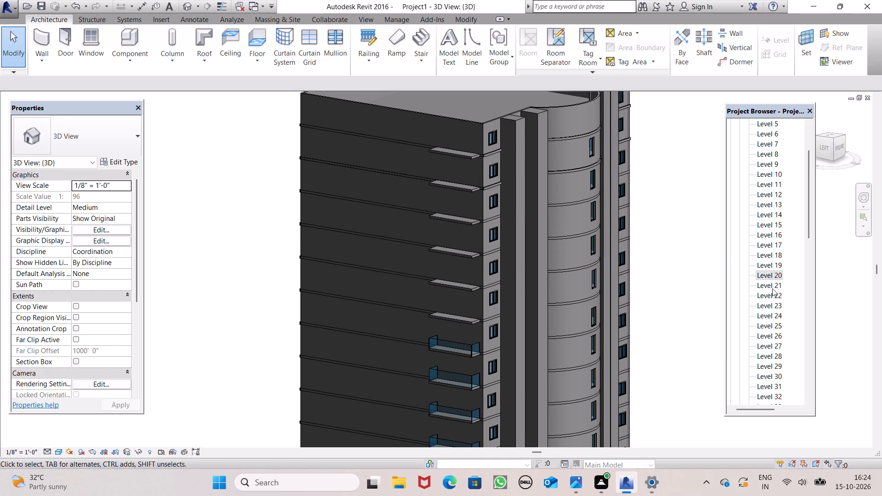
In the Level 22 plan, draw a 4' high curtain wall along the slab's upper short edge, from the building wall to the outer corner.
{"action": "double_click", "coordinate": [772, 288]}
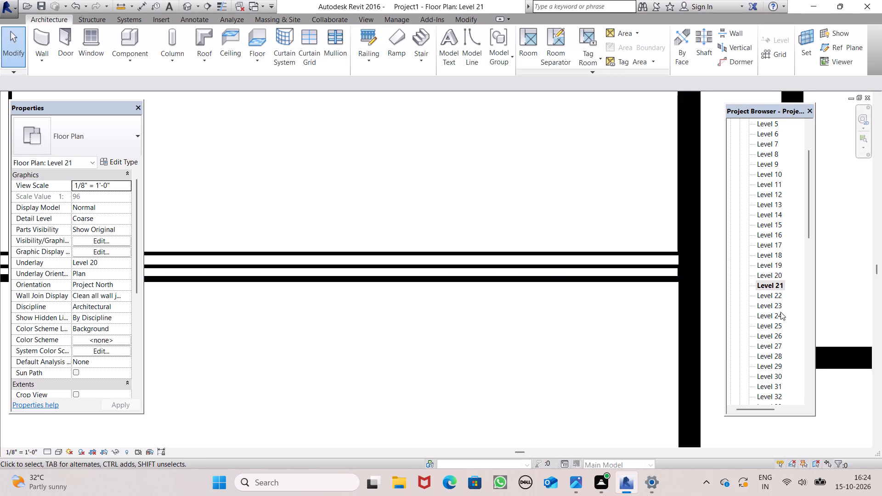
{"action": "double_click", "coordinate": [772, 296]}
{"action": "scroll", "coordinate": [587, 322], "scroll_direction": "down", "scroll_amount": 8}
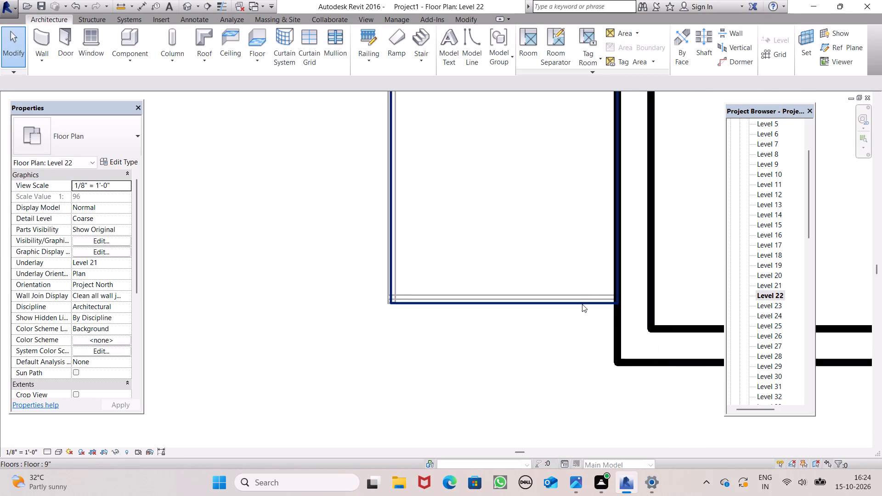
{"action": "scroll", "coordinate": [582, 316], "scroll_direction": "down", "scroll_amount": 4}
{"action": "scroll", "coordinate": [542, 240], "scroll_direction": "up", "scroll_amount": 6}
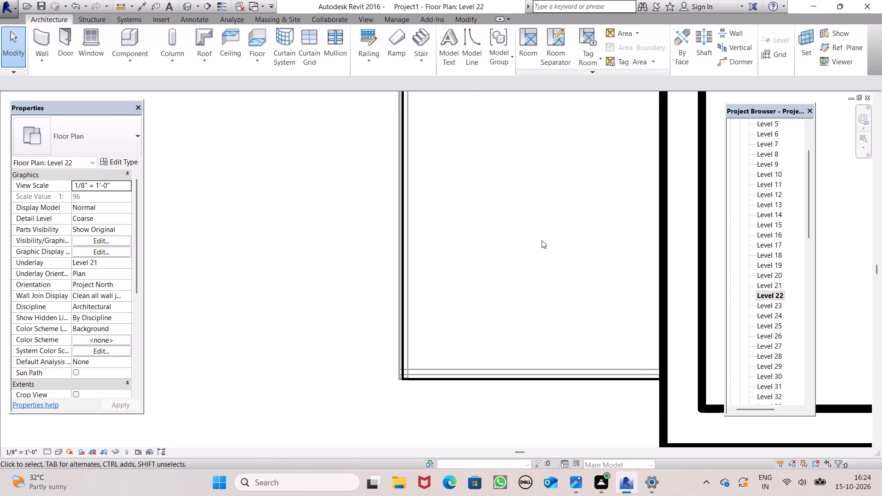
{"action": "scroll", "coordinate": [547, 253], "scroll_direction": "down", "scroll_amount": 6}
{"action": "scroll", "coordinate": [553, 318], "scroll_direction": "down", "scroll_amount": 8}
{"action": "scroll", "coordinate": [584, 173], "scroll_direction": "up", "scroll_amount": 9}
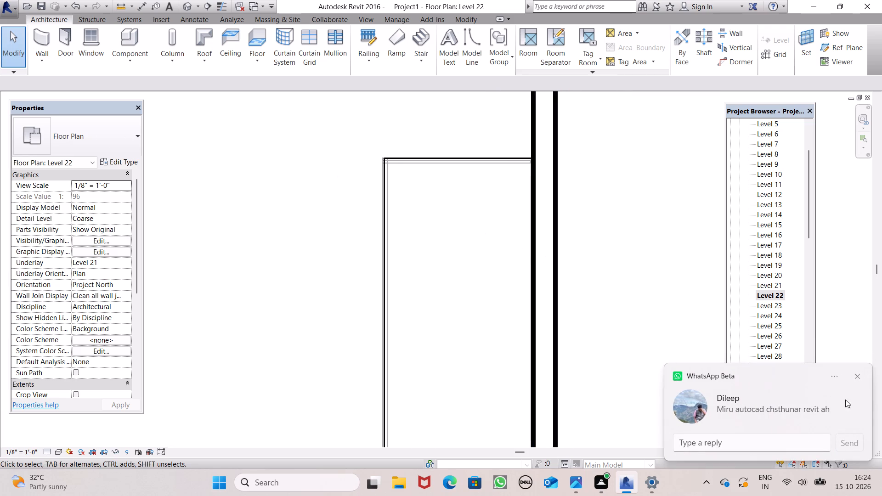
{"action": "left_click", "coordinate": [862, 375]}
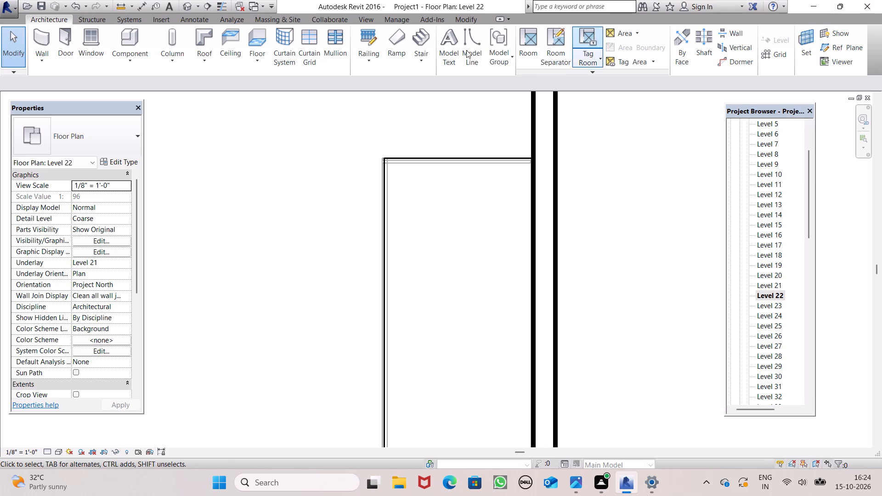
{"action": "left_click", "coordinate": [41, 33]}
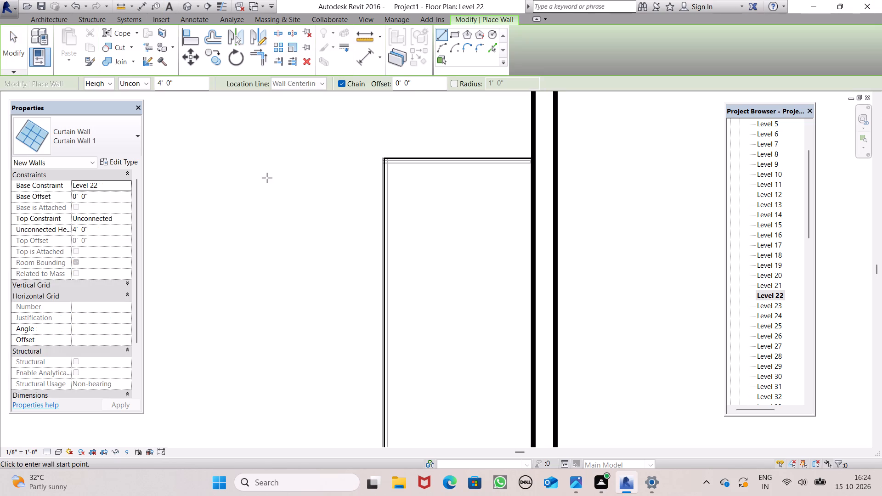
{"action": "left_click", "coordinate": [531, 158]}
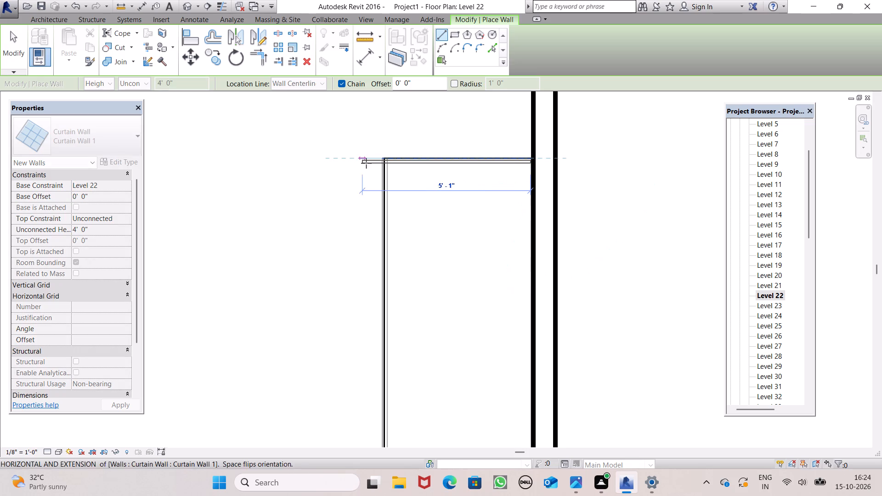
{"action": "scroll", "coordinate": [399, 162], "scroll_direction": "up", "scroll_amount": 4}
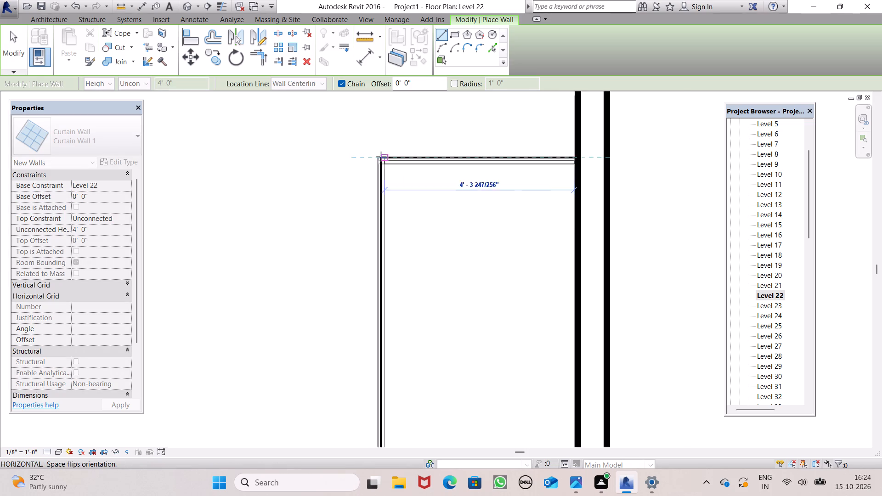
{"action": "scroll", "coordinate": [381, 157], "scroll_direction": "up", "scroll_amount": 1}
{"action": "scroll", "coordinate": [379, 158], "scroll_direction": "down", "scroll_amount": 1}
{"action": "scroll", "coordinate": [379, 158], "scroll_direction": "up", "scroll_amount": 1}
{"action": "left_click_drag", "start_coordinate": [382, 160], "coordinate": [388, 155]}
Continue the 4' high curtain wall along the Level 22 slab's long outer edge down to its lower outer corner.
{"action": "scroll", "coordinate": [435, 118], "scroll_direction": "down", "scroll_amount": 4}
{"action": "scroll", "coordinate": [443, 129], "scroll_direction": "up", "scroll_amount": 1}
{"action": "scroll", "coordinate": [432, 137], "scroll_direction": "down", "scroll_amount": 6}
{"action": "scroll", "coordinate": [415, 171], "scroll_direction": "down", "scroll_amount": 7}
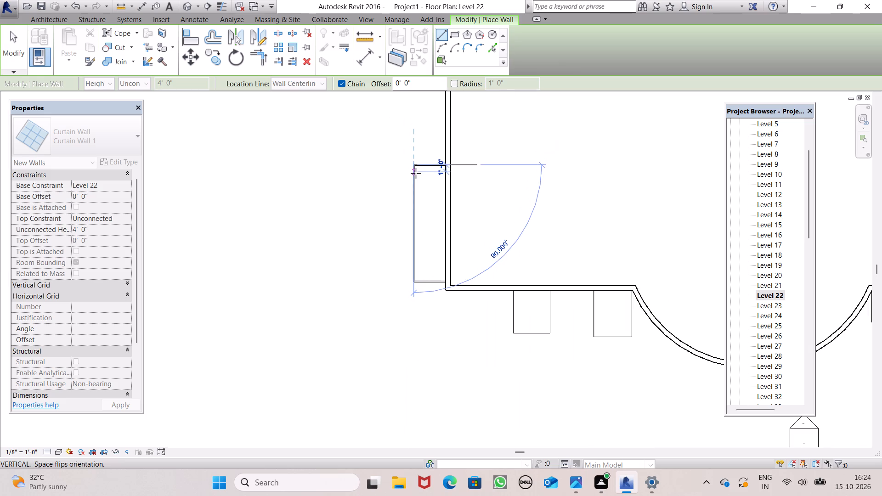
{"action": "scroll", "coordinate": [412, 268], "scroll_direction": "up", "scroll_amount": 7}
{"action": "scroll", "coordinate": [416, 288], "scroll_direction": "down", "scroll_amount": 1}
{"action": "scroll", "coordinate": [416, 288], "scroll_direction": "up", "scroll_amount": 9}
{"action": "scroll", "coordinate": [415, 281], "scroll_direction": "down", "scroll_amount": 1}
{"action": "scroll", "coordinate": [415, 281], "scroll_direction": "up", "scroll_amount": 1}
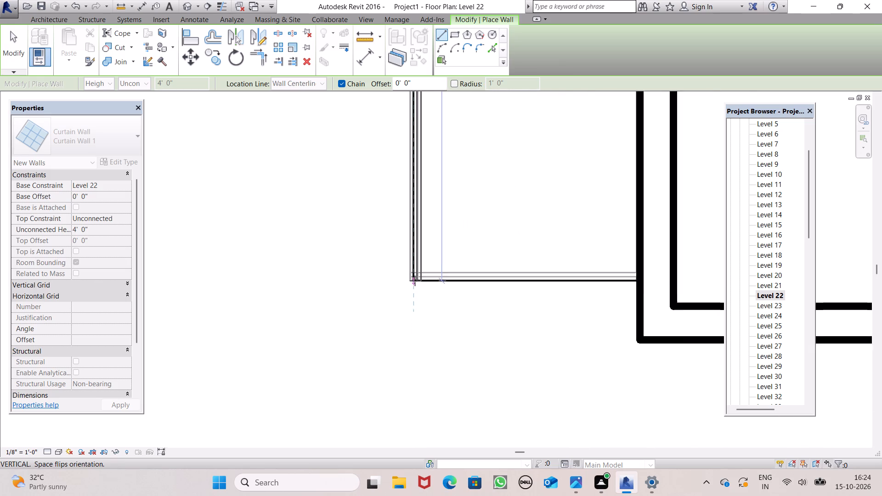
{"action": "scroll", "coordinate": [415, 281], "scroll_direction": "up", "scroll_amount": 1}
{"action": "left_click", "coordinate": [411, 276]}
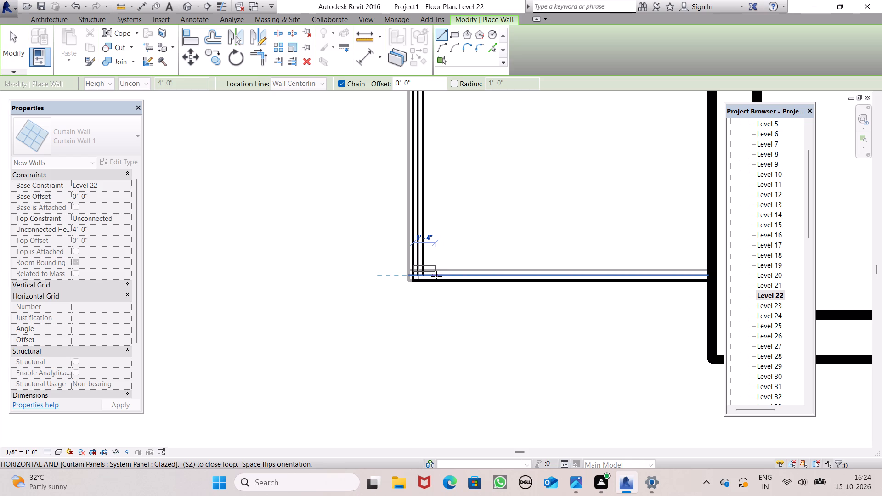
Close the Level 22 enclosure with a curtain wall along the slab's lower short edge to the building wall, and end the chain.
{"action": "key", "text": "ctrl+z"}
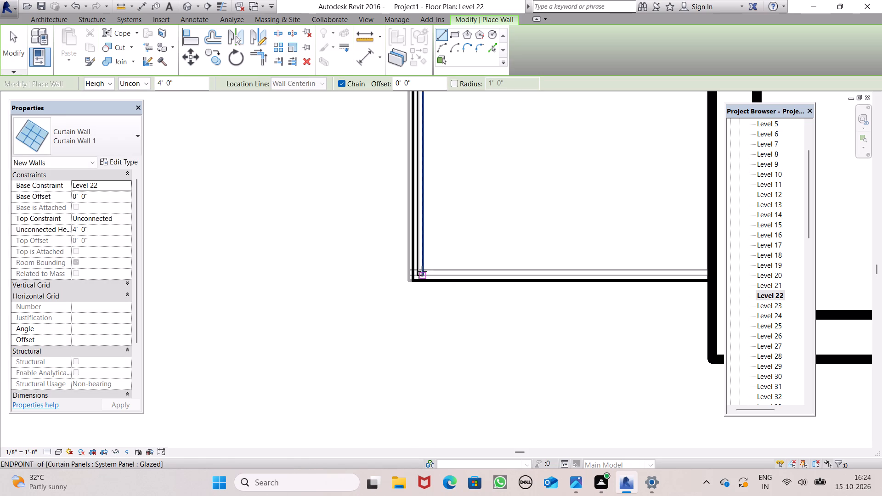
{"action": "left_click_drag", "start_coordinate": [413, 271], "coordinate": [436, 270]}
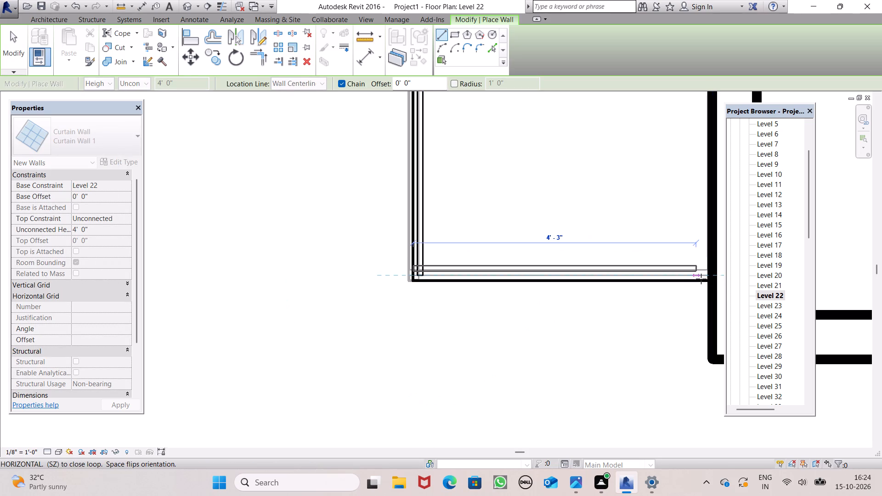
{"action": "key", "text": "ctrl+z"}
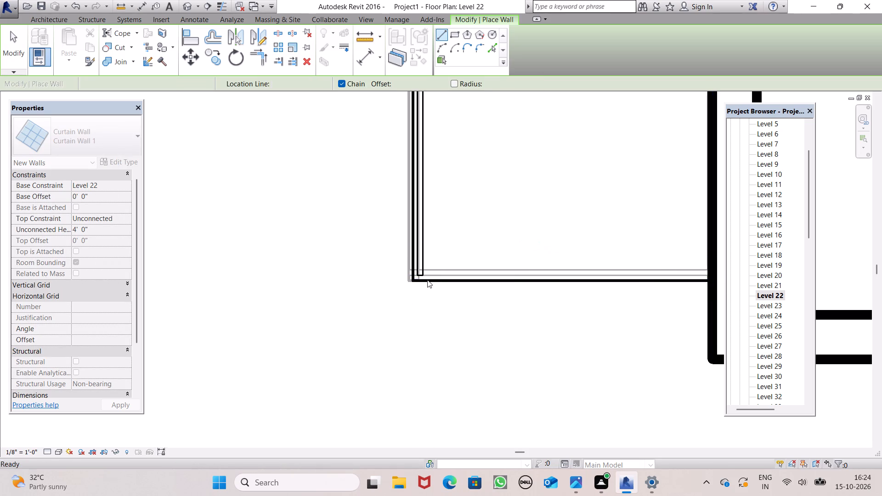
{"action": "left_click_drag", "start_coordinate": [412, 281], "coordinate": [433, 277]}
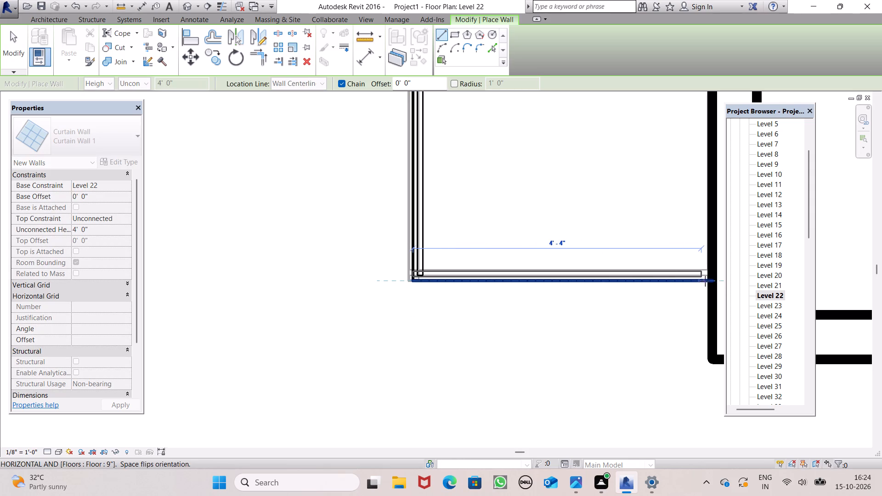
{"action": "left_click", "coordinate": [706, 281]}
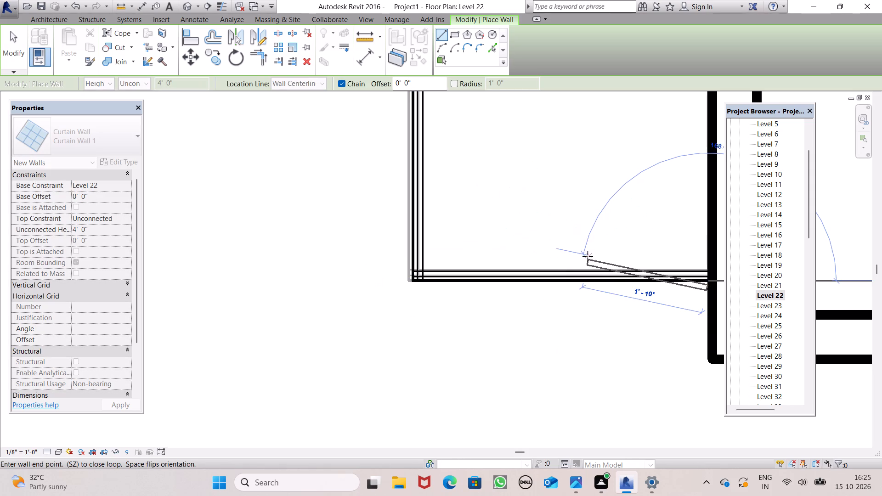
{"action": "key", "text": "Escape"}
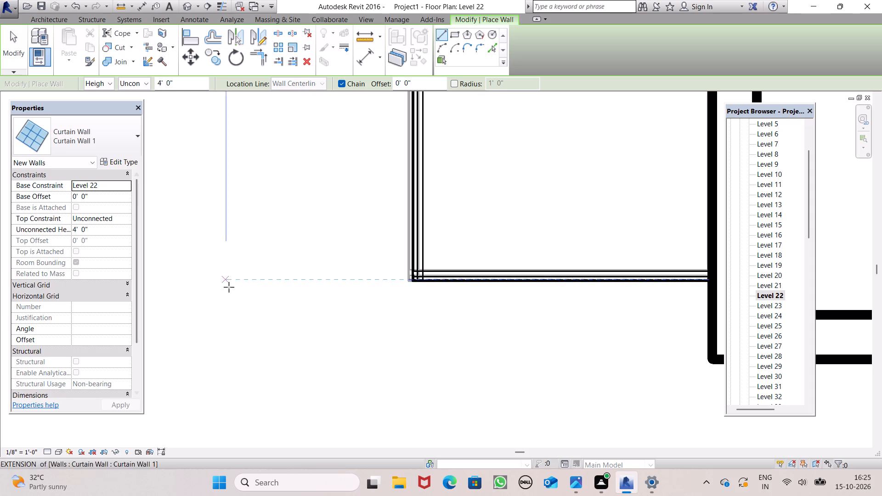
Examine the left wall's enclosures in the 3D view and check the level of the lowest slab still without curtain walls.
{"action": "scroll", "coordinate": [229, 287], "scroll_direction": "down", "scroll_amount": 1}
{"action": "left_click", "coordinate": [187, 4]}
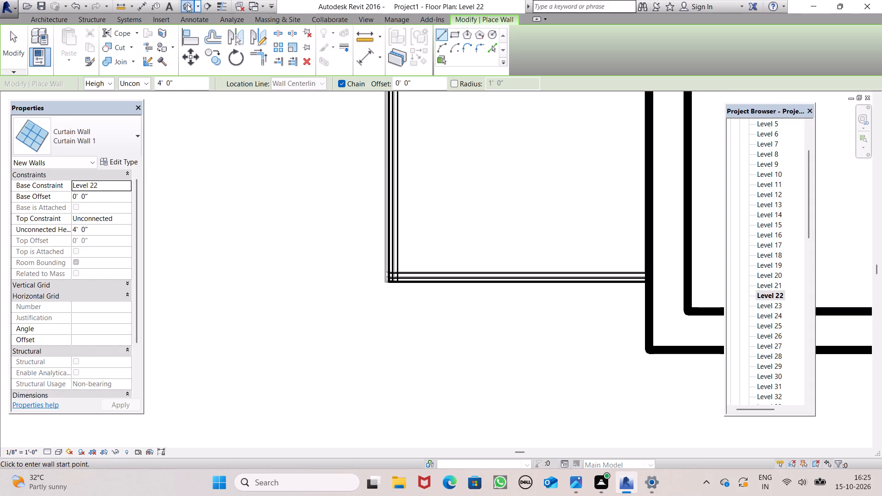
{"action": "scroll", "coordinate": [278, 272], "scroll_direction": "down", "scroll_amount": 2}
{"action": "scroll", "coordinate": [408, 303], "scroll_direction": "up", "scroll_amount": 3}
{"action": "scroll", "coordinate": [416, 301], "scroll_direction": "down", "scroll_amount": 1}
{"action": "scroll", "coordinate": [416, 301], "scroll_direction": "up", "scroll_amount": 8}
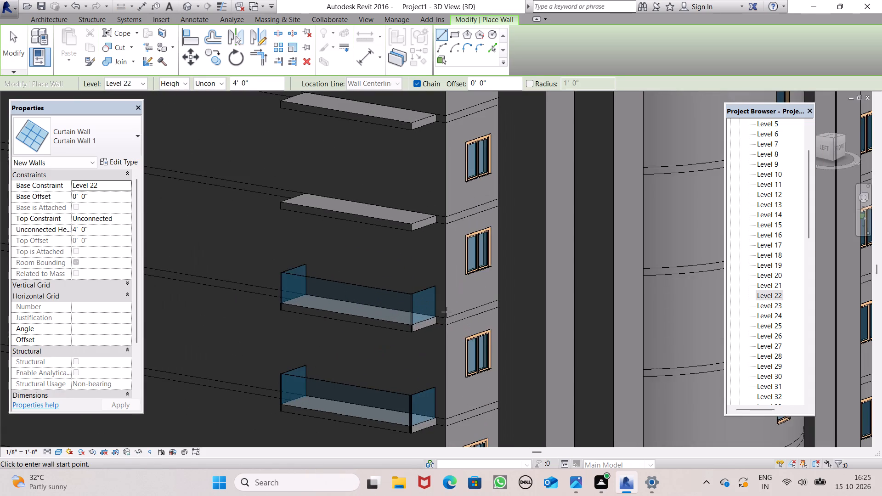
{"action": "scroll", "coordinate": [447, 334], "scroll_direction": "down", "scroll_amount": 6}
{"action": "scroll", "coordinate": [403, 209], "scroll_direction": "down", "scroll_amount": 2}
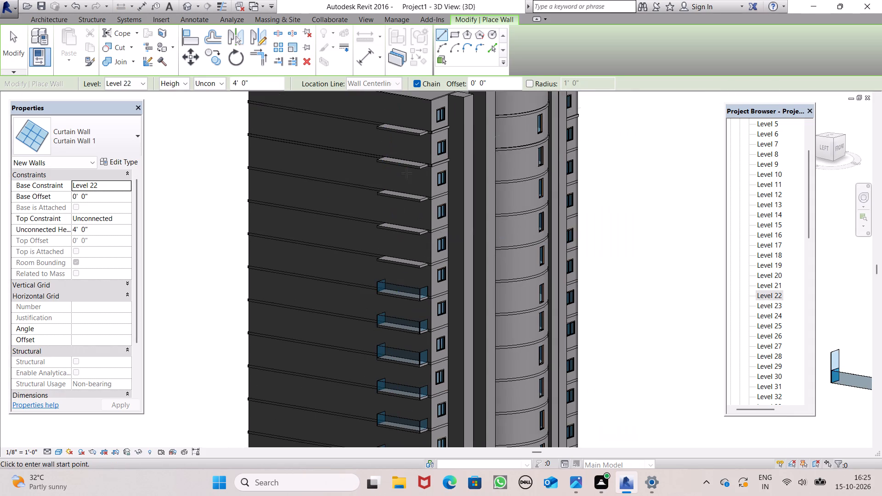
{"action": "scroll", "coordinate": [407, 144], "scroll_direction": "down", "scroll_amount": 2}
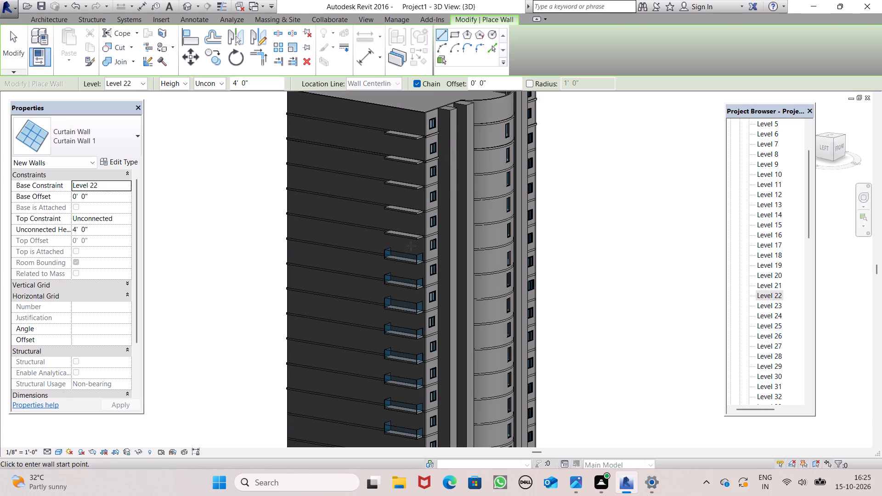
{"action": "key", "text": "Escape"}
{"action": "key", "text": "Escape"}
{"action": "left_click", "coordinate": [411, 239]}
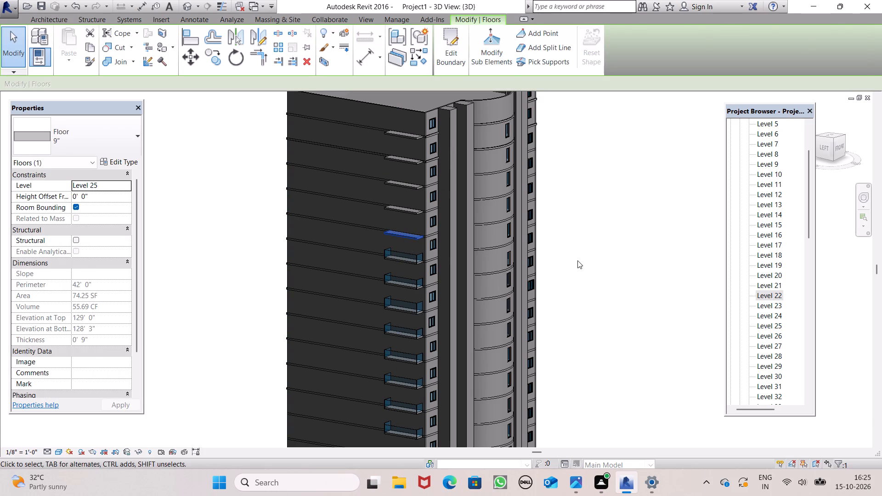
{"action": "left_click", "coordinate": [577, 260]}
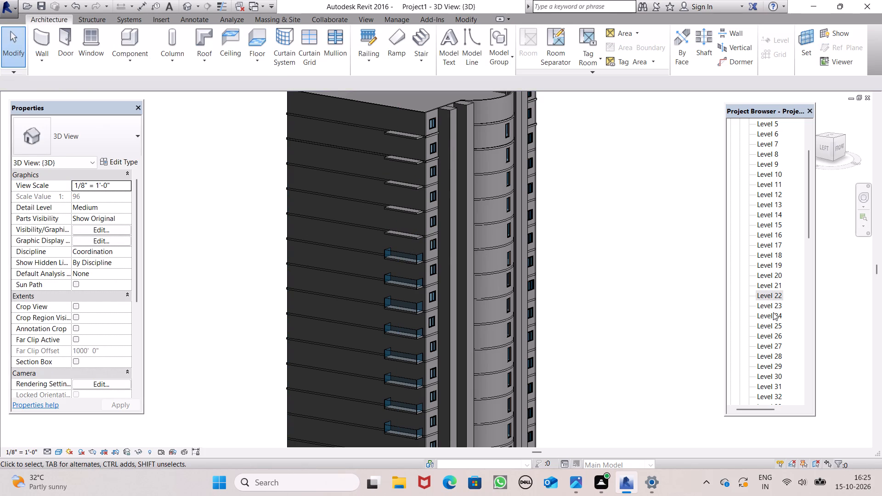
In the Level 24 plan, draw a 4' high curtain wall with base constraint Level 25 along the slab's upper short edge to the outer corner.
{"action": "double_click", "coordinate": [773, 312]}
{"action": "scroll", "coordinate": [372, 295], "scroll_direction": "down", "scroll_amount": 2}
{"action": "scroll", "coordinate": [397, 300], "scroll_direction": "up", "scroll_amount": 1}
{"action": "scroll", "coordinate": [395, 303], "scroll_direction": "down", "scroll_amount": 2}
{"action": "left_click", "coordinate": [45, 32]}
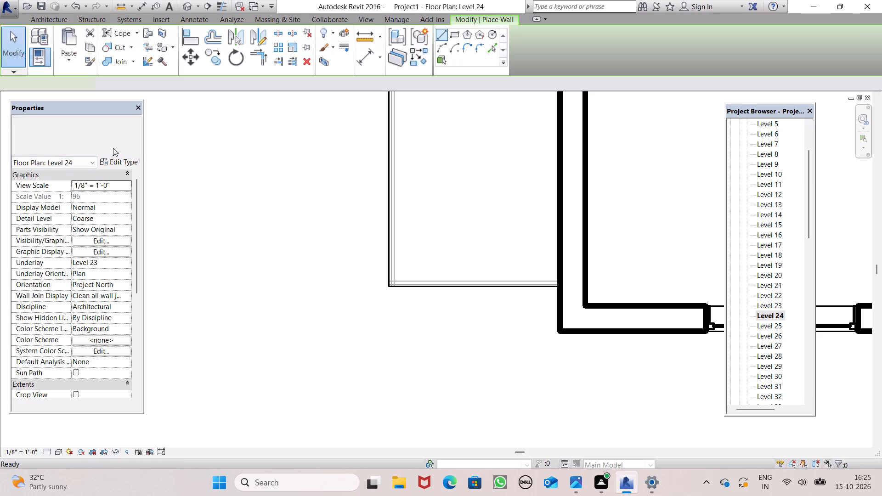
{"action": "left_click", "coordinate": [120, 181]}
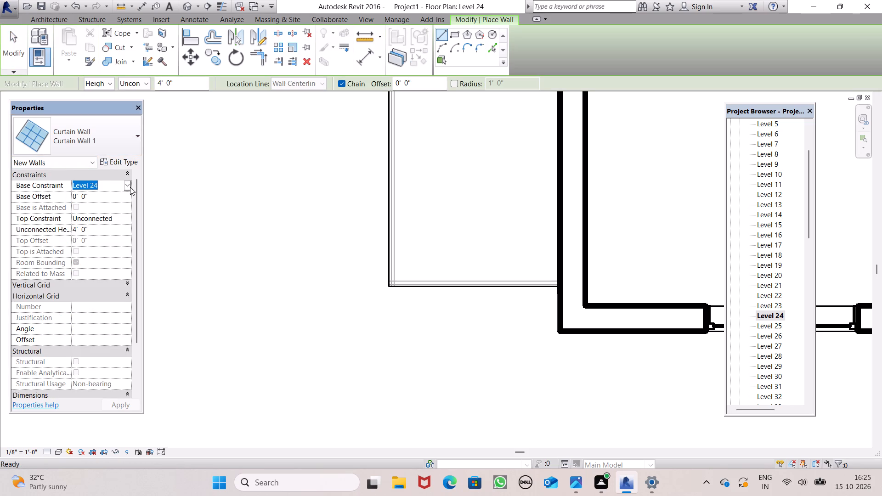
{"action": "left_click", "coordinate": [130, 188]}
{"action": "left_click", "coordinate": [94, 231]}
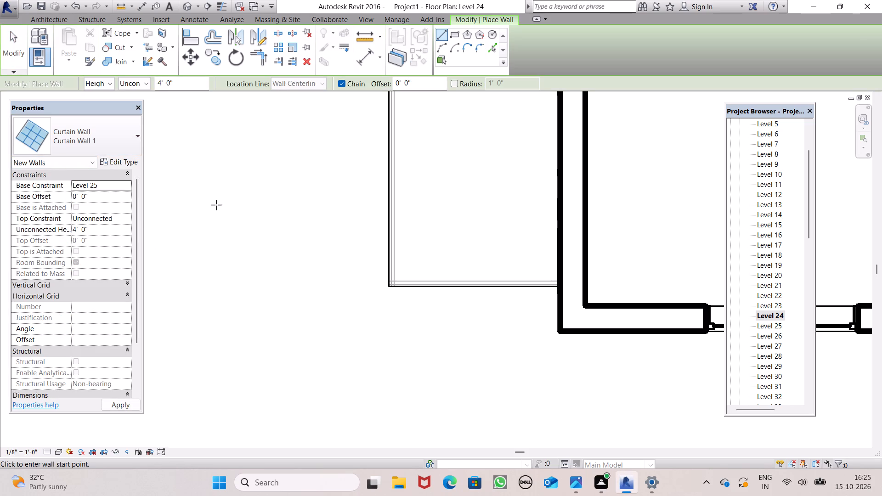
{"action": "scroll", "coordinate": [222, 232], "scroll_direction": "down", "scroll_amount": 7}
{"action": "scroll", "coordinate": [352, 299], "scroll_direction": "down", "scroll_amount": 5}
{"action": "scroll", "coordinate": [322, 200], "scroll_direction": "up", "scroll_amount": 4}
{"action": "scroll", "coordinate": [322, 194], "scroll_direction": "down", "scroll_amount": 1}
{"action": "scroll", "coordinate": [322, 194], "scroll_direction": "up", "scroll_amount": 1}
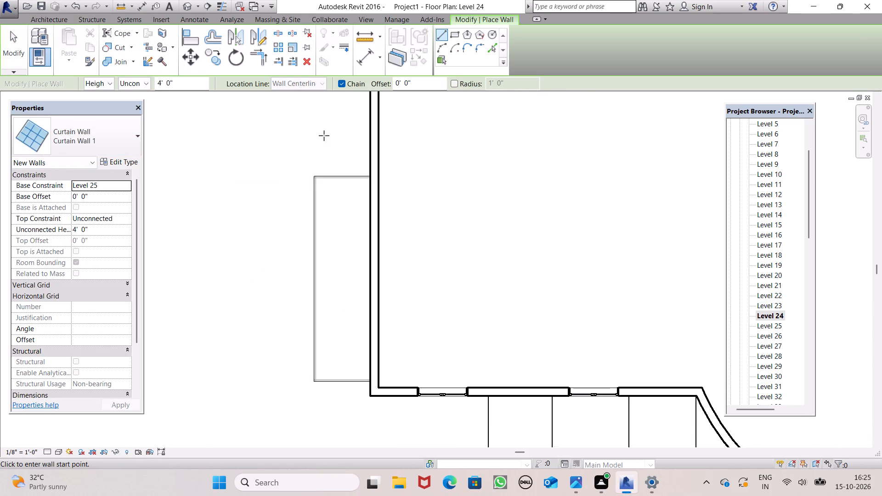
{"action": "scroll", "coordinate": [324, 135], "scroll_direction": "up", "scroll_amount": 6}
{"action": "scroll", "coordinate": [402, 241], "scroll_direction": "up", "scroll_amount": 11}
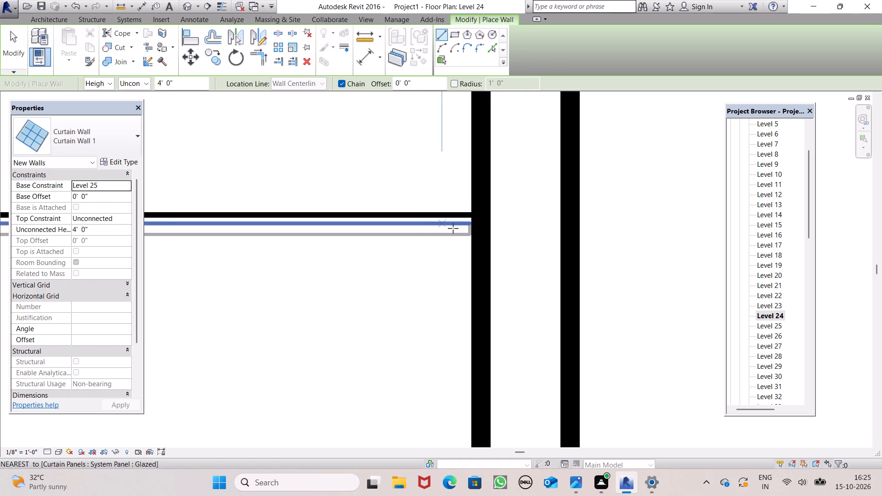
{"action": "left_click", "coordinate": [473, 217]}
{"action": "scroll", "coordinate": [352, 206], "scroll_direction": "down", "scroll_amount": 6}
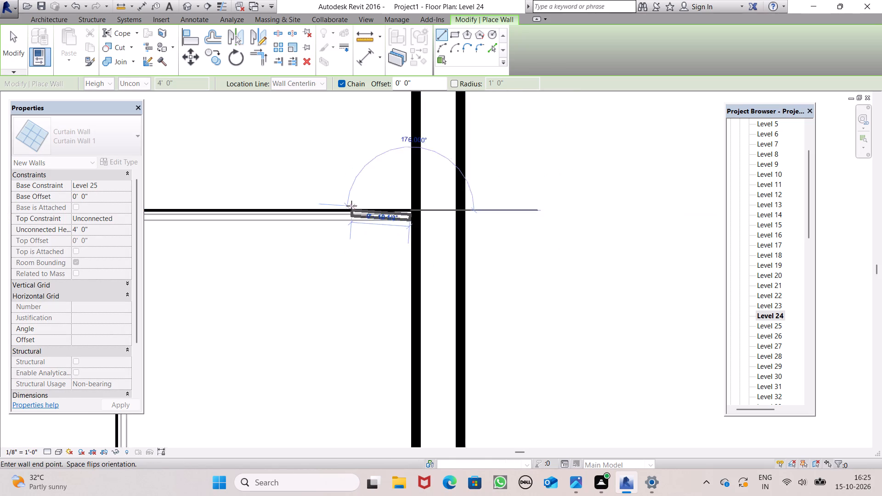
{"action": "scroll", "coordinate": [351, 206], "scroll_direction": "down", "scroll_amount": 3}
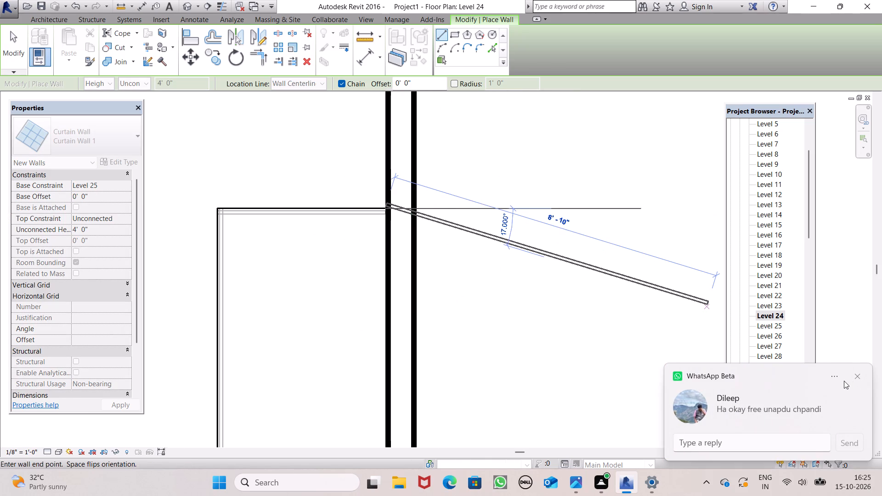
{"action": "left_click", "coordinate": [853, 377]}
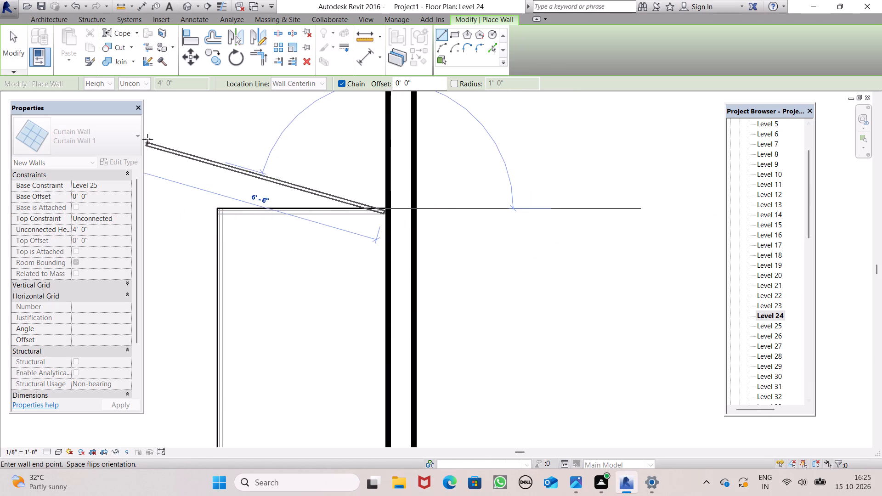
{"action": "left_click", "coordinate": [219, 212]}
Continue the Level 25 curtain wall along the slab's long outer edge down to its lower outer corner.
{"action": "scroll", "coordinate": [236, 184], "scroll_direction": "down", "scroll_amount": 2}
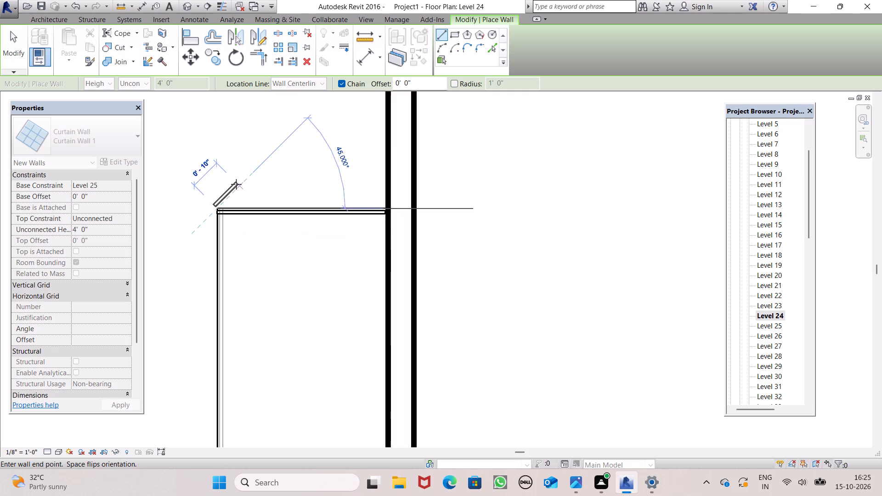
{"action": "scroll", "coordinate": [236, 184], "scroll_direction": "down", "scroll_amount": 10}
{"action": "scroll", "coordinate": [238, 319], "scroll_direction": "up", "scroll_amount": 6}
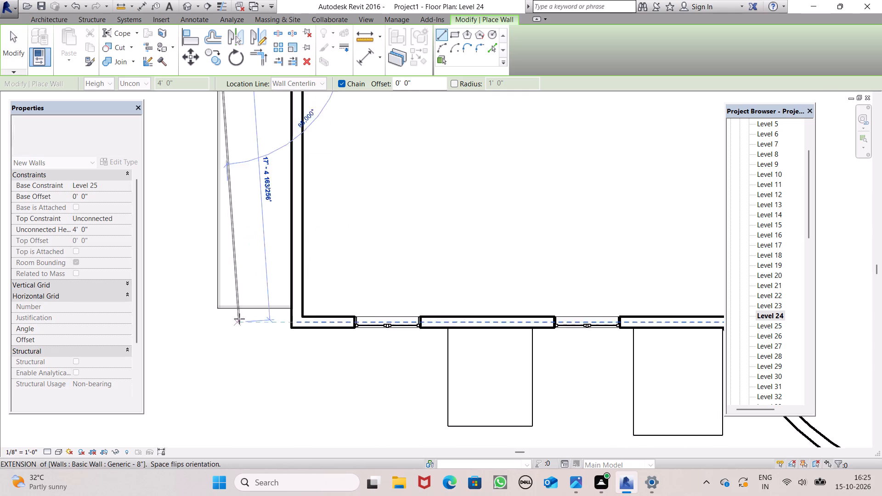
{"action": "scroll", "coordinate": [239, 319], "scroll_direction": "up", "scroll_amount": 17}
{"action": "scroll", "coordinate": [351, 276], "scroll_direction": "down", "scroll_amount": 3}
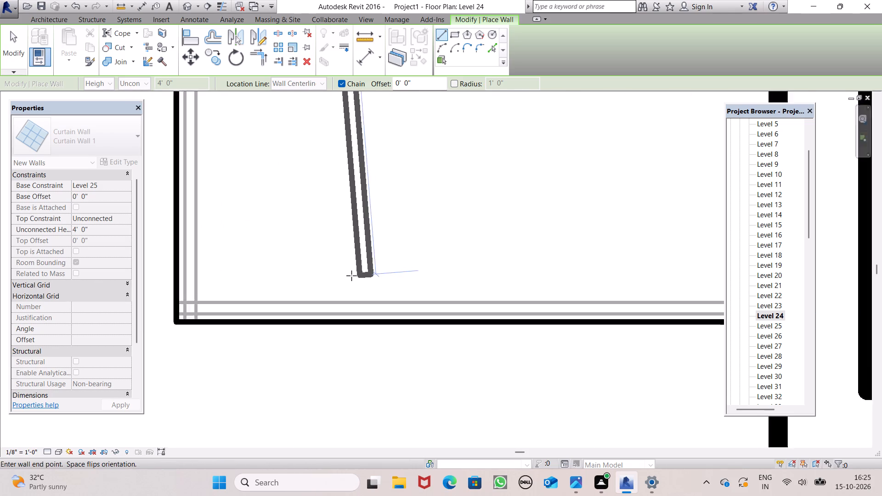
{"action": "scroll", "coordinate": [351, 276], "scroll_direction": "down", "scroll_amount": 4}
{"action": "left_click", "coordinate": [271, 301]}
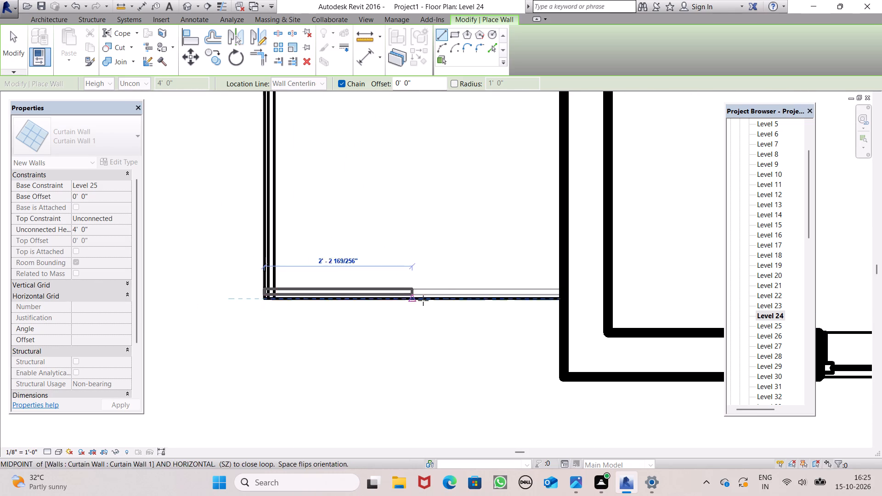
Close the Level 25 enclosure with a curtain wall along the slab's lower short edge to the building wall, and end the chain.
{"action": "left_click", "coordinate": [559, 299]}
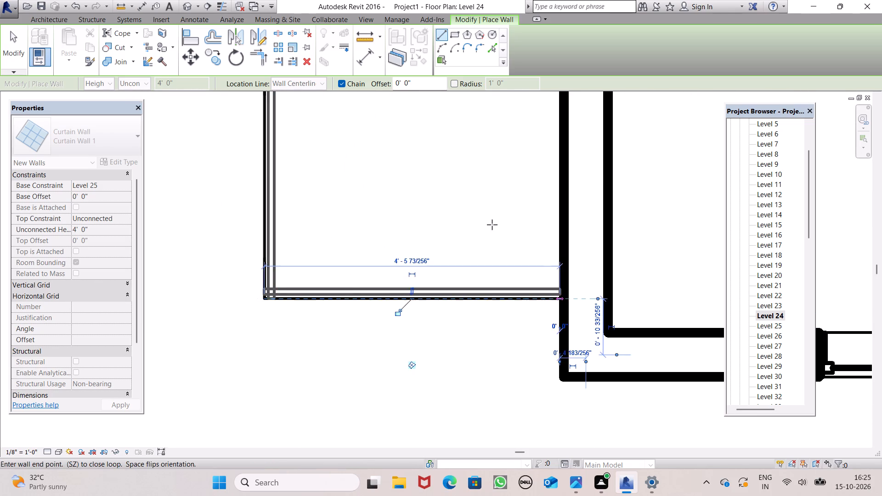
{"action": "key", "text": "Escape"}
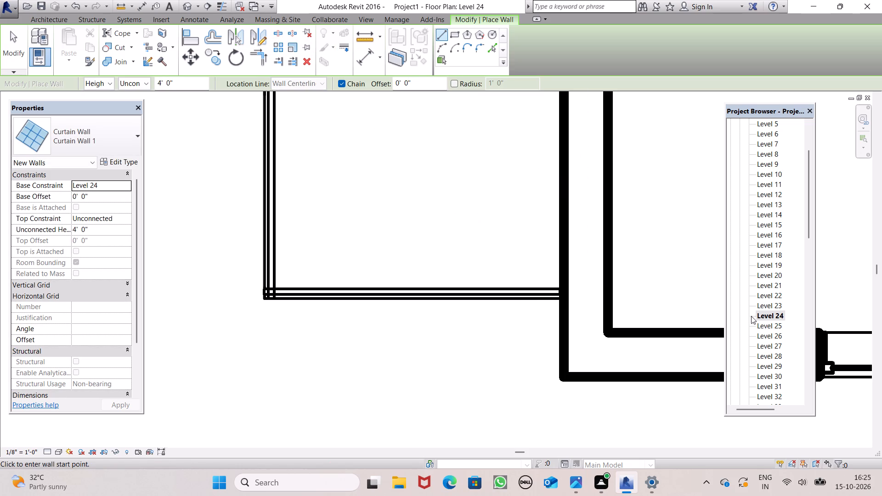
Open the Level 26 floor plan at the left wall's projecting slab and start the Wall command.
{"action": "double_click", "coordinate": [776, 338]}
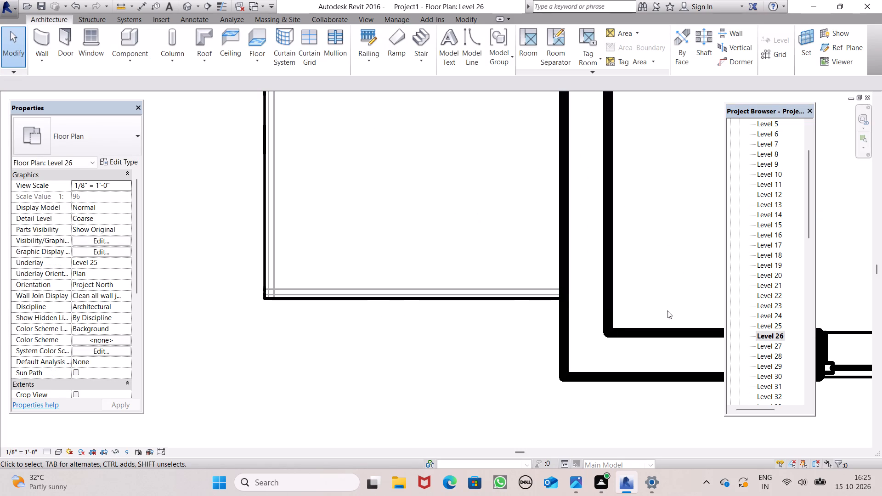
{"action": "double_click", "coordinate": [778, 327]}
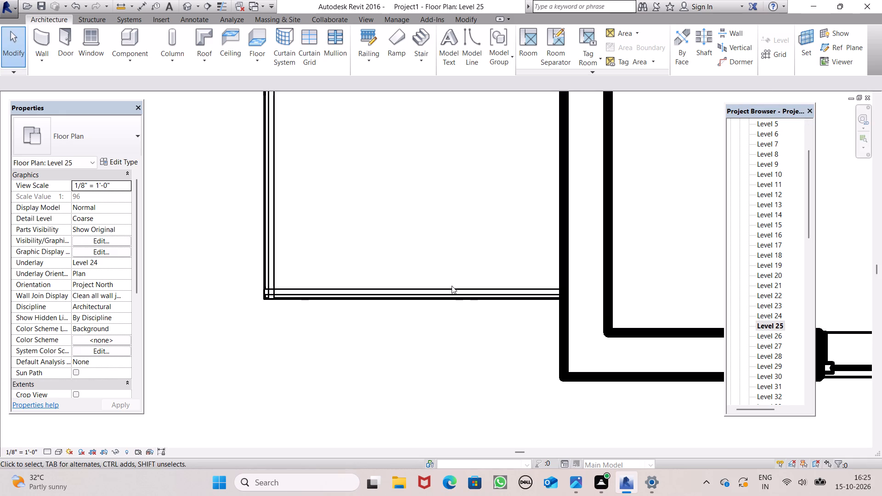
{"action": "scroll", "coordinate": [452, 286], "scroll_direction": "down", "scroll_amount": 2}
{"action": "double_click", "coordinate": [778, 341]}
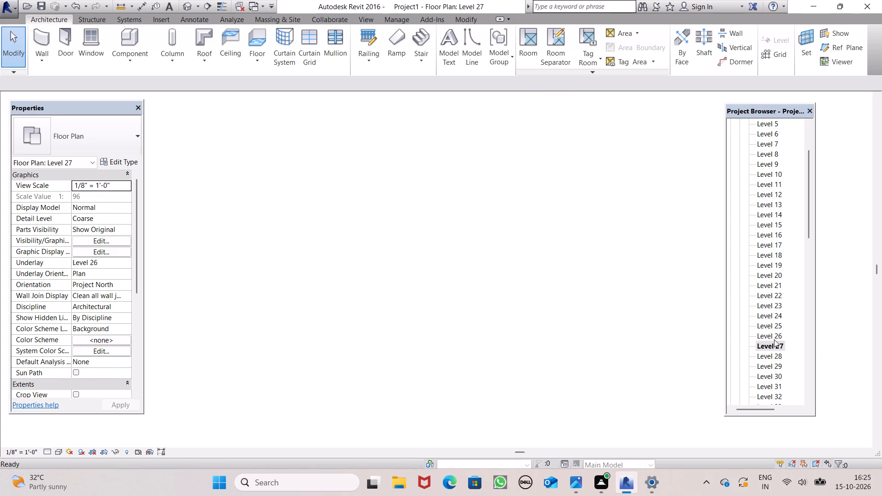
{"action": "double_click", "coordinate": [774, 339]}
{"action": "scroll", "coordinate": [463, 373], "scroll_direction": "down", "scroll_amount": 6}
{"action": "scroll", "coordinate": [516, 322], "scroll_direction": "down", "scroll_amount": 5}
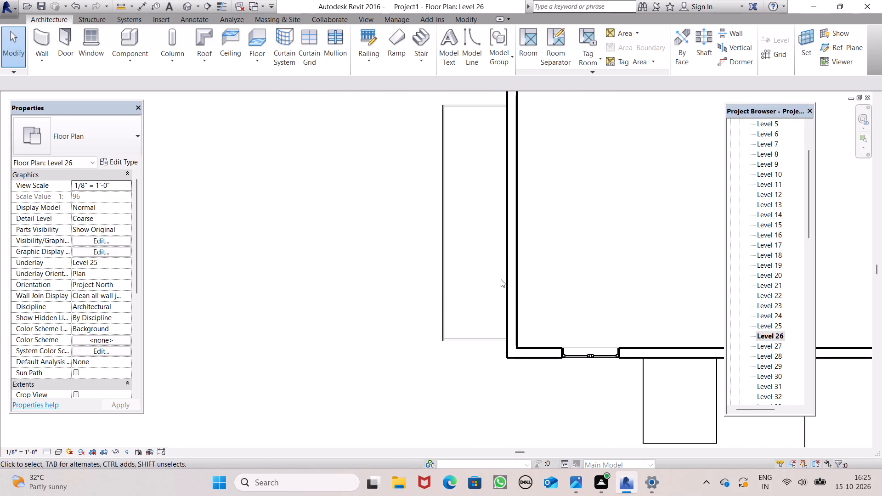
{"action": "scroll", "coordinate": [523, 230], "scroll_direction": "up", "scroll_amount": 5}
{"action": "scroll", "coordinate": [412, 259], "scroll_direction": "down", "scroll_amount": 5}
{"action": "left_click", "coordinate": [36, 37]}
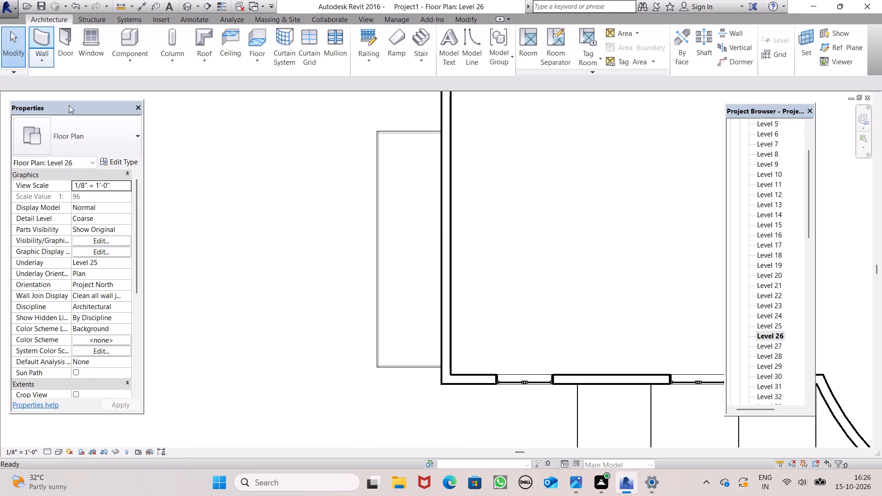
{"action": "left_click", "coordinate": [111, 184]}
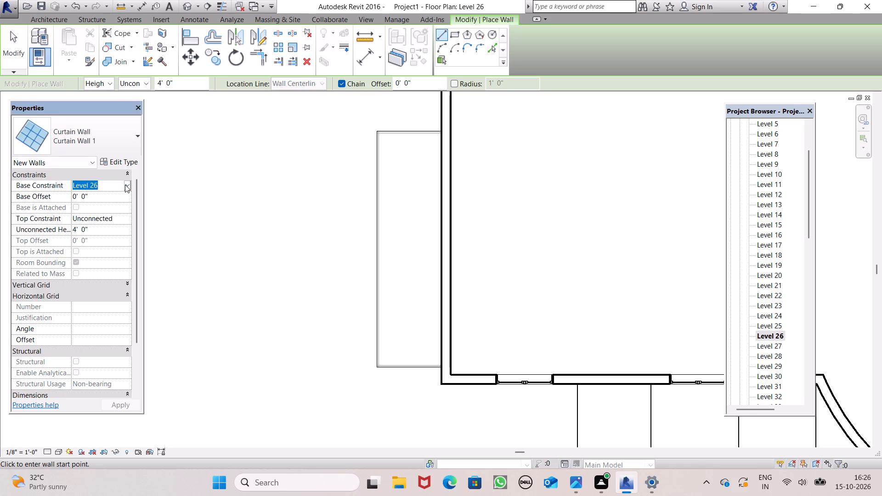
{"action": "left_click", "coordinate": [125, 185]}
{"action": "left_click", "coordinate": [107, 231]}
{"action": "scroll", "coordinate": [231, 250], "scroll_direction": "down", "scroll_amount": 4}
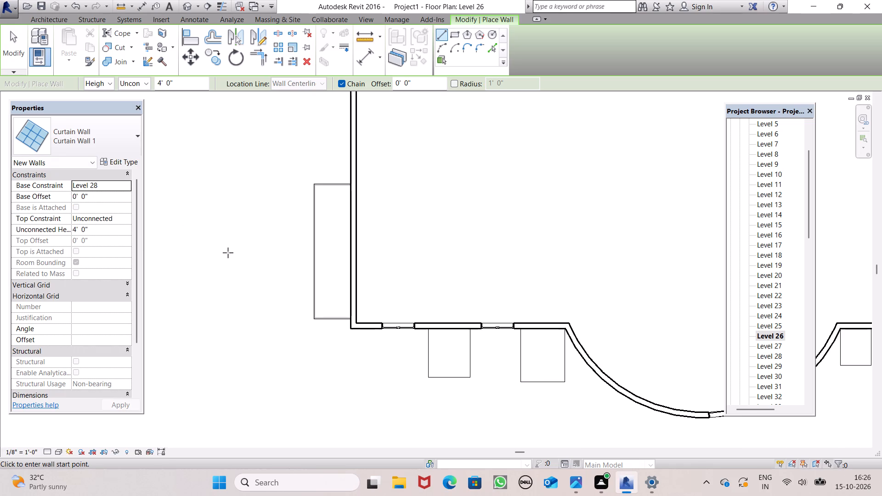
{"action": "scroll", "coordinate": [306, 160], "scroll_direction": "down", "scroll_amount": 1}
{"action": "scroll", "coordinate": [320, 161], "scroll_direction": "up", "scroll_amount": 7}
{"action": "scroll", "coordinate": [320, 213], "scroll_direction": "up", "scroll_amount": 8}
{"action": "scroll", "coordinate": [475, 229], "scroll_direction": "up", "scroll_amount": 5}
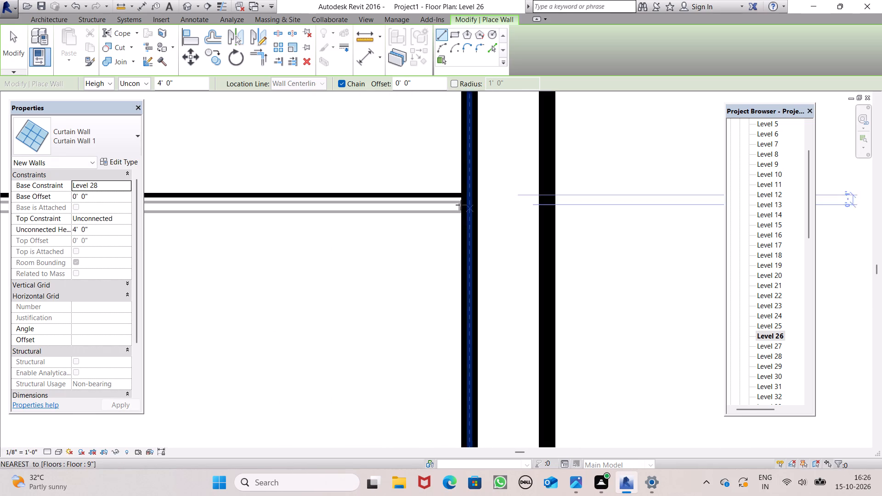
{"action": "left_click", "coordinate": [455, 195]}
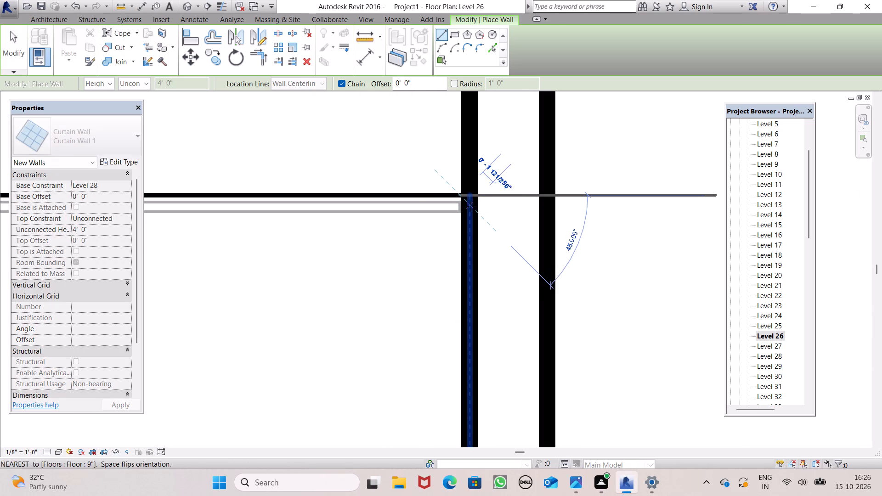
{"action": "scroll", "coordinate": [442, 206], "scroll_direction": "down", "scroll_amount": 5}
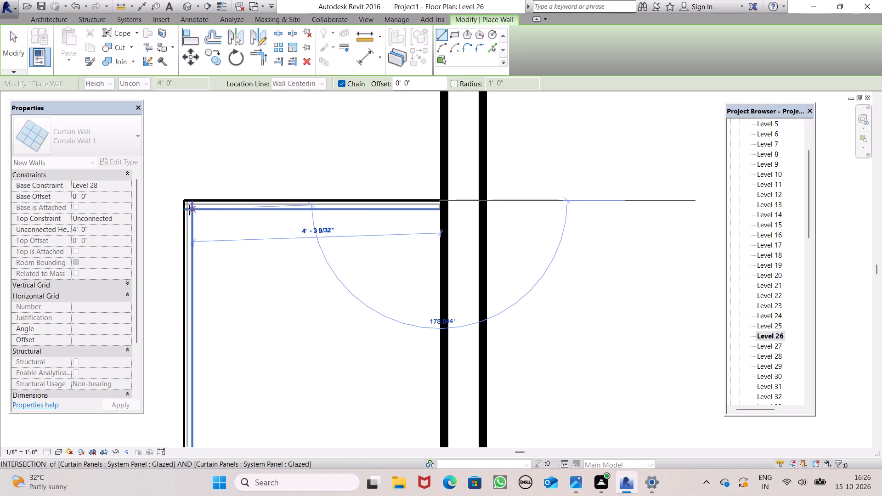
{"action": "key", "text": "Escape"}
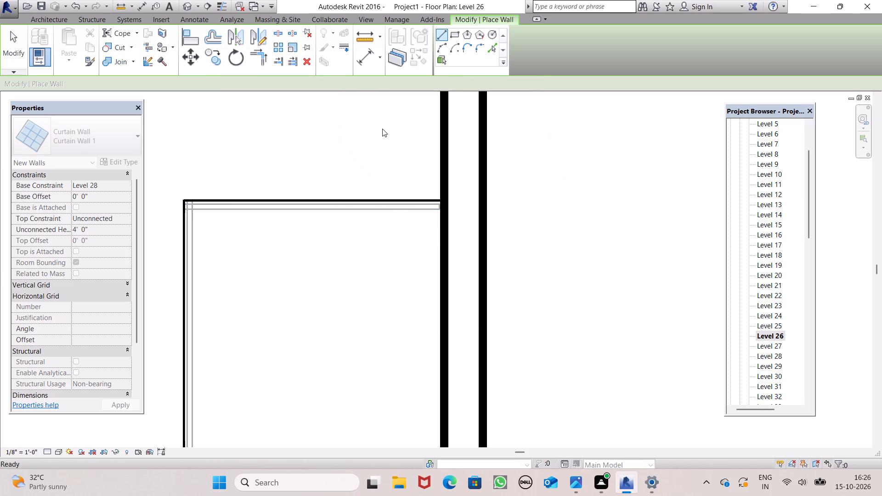
Draw 4' high curtain walls with base constraint Level 26 along the slab's upper short edge and down its long outer edge to the lower corner.
{"action": "left_click", "coordinate": [436, 198]}
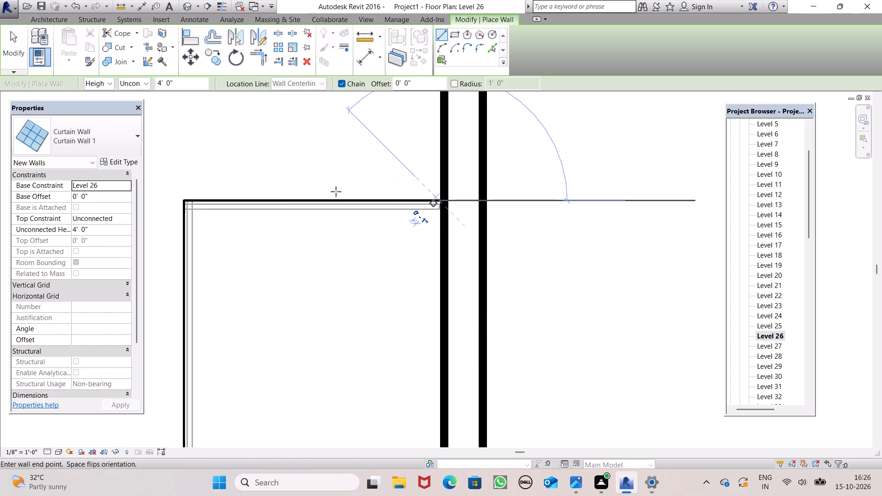
{"action": "left_click", "coordinate": [182, 204]}
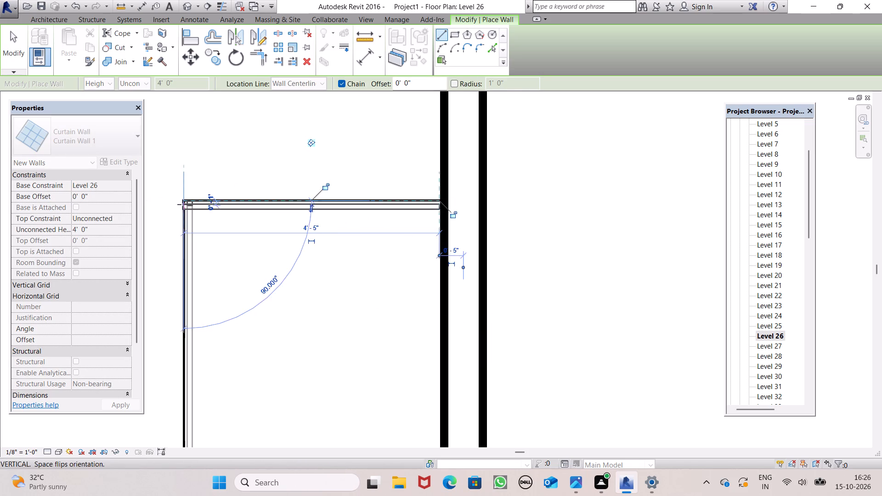
{"action": "scroll", "coordinate": [235, 171], "scroll_direction": "down", "scroll_amount": 13}
{"action": "scroll", "coordinate": [224, 212], "scroll_direction": "down", "scroll_amount": 1}
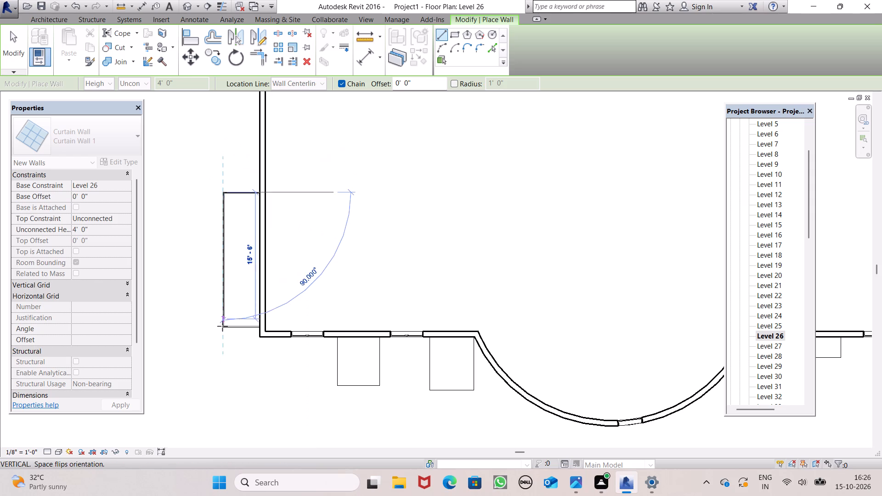
{"action": "scroll", "coordinate": [222, 330], "scroll_direction": "down", "scroll_amount": 1}
{"action": "scroll", "coordinate": [222, 330], "scroll_direction": "up", "scroll_amount": 17}
{"action": "scroll", "coordinate": [224, 289], "scroll_direction": "up", "scroll_amount": 6}
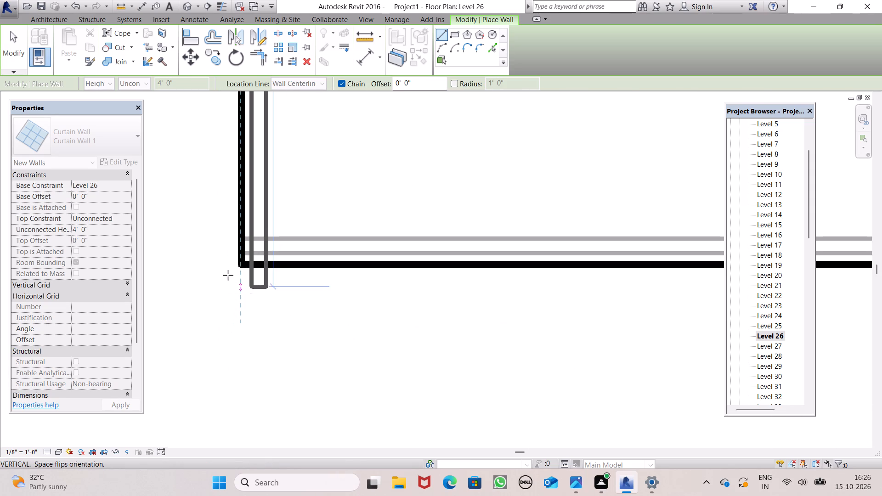
{"action": "scroll", "coordinate": [229, 274], "scroll_direction": "up", "scroll_amount": 5}
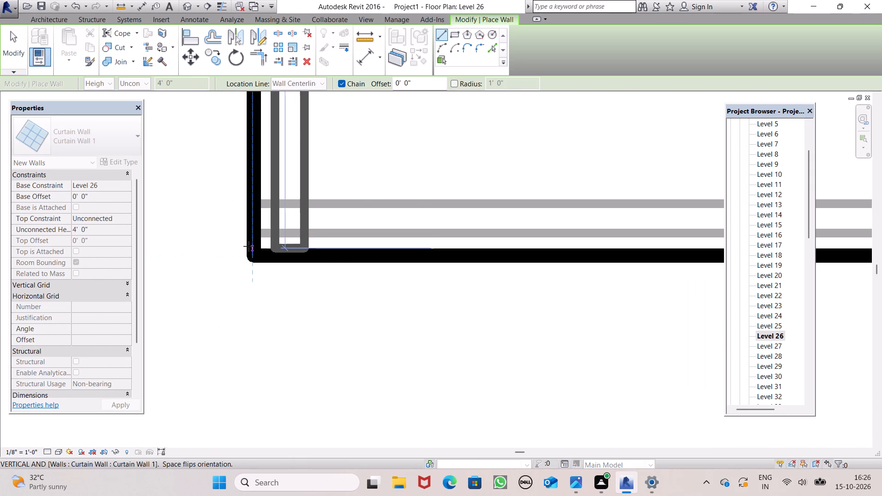
{"action": "left_click", "coordinate": [249, 246]}
Close the Level 26 enclosure with a curtain wall along the slab's lower short edge to the building wall, and end the chain.
{"action": "scroll", "coordinate": [420, 250], "scroll_direction": "down", "scroll_amount": 5}
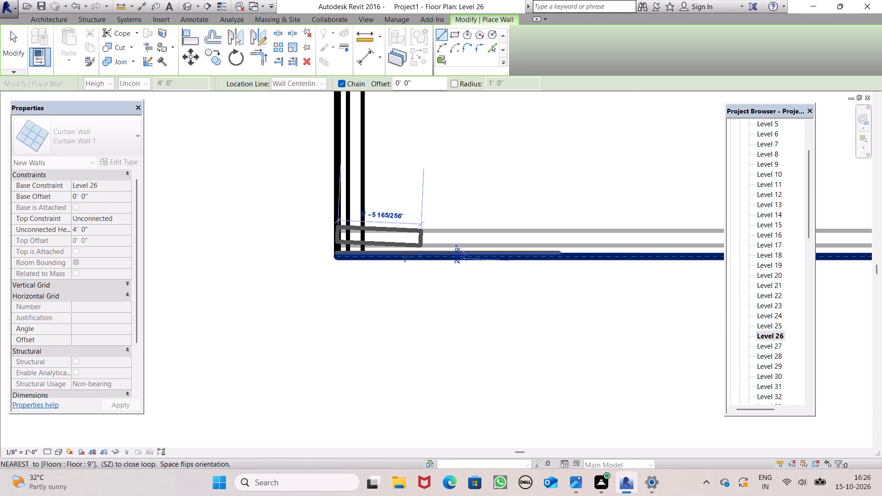
{"action": "scroll", "coordinate": [388, 254], "scroll_direction": "down", "scroll_amount": 7}
{"action": "scroll", "coordinate": [628, 251], "scroll_direction": "down", "scroll_amount": 1}
{"action": "scroll", "coordinate": [628, 251], "scroll_direction": "up", "scroll_amount": 5}
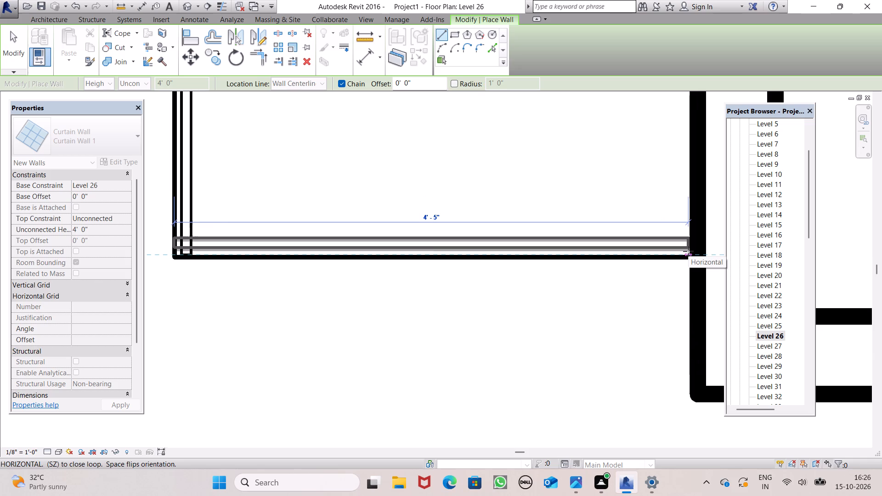
{"action": "left_click", "coordinate": [688, 251]}
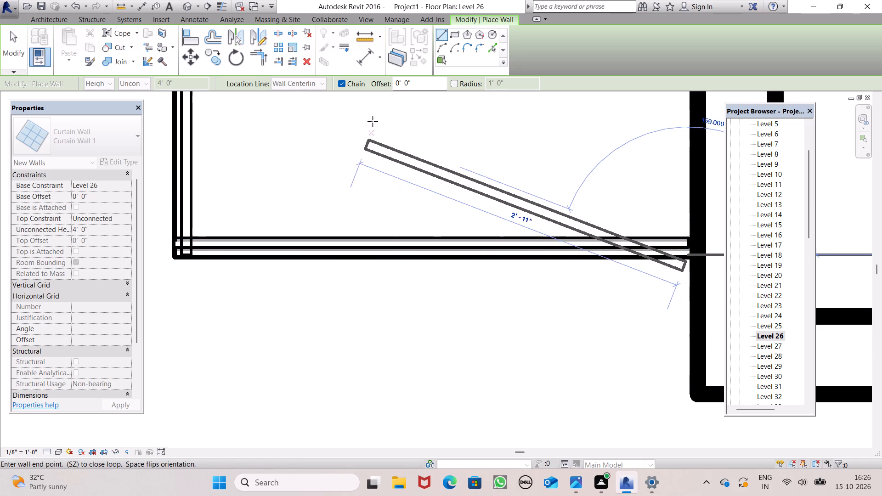
{"action": "key", "text": "Escape"}
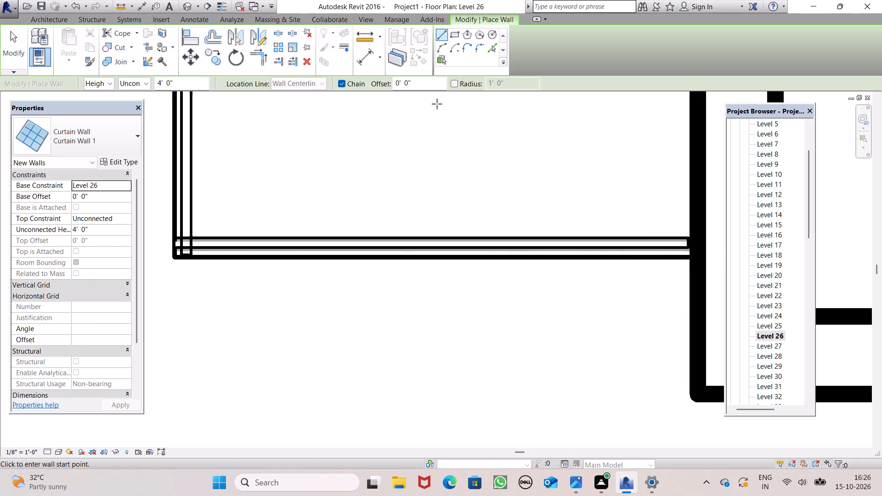
Examine the left wall's enclosures in the 3D view and check the level of the lowest slab still without curtain walls.
{"action": "left_click", "coordinate": [774, 344]}
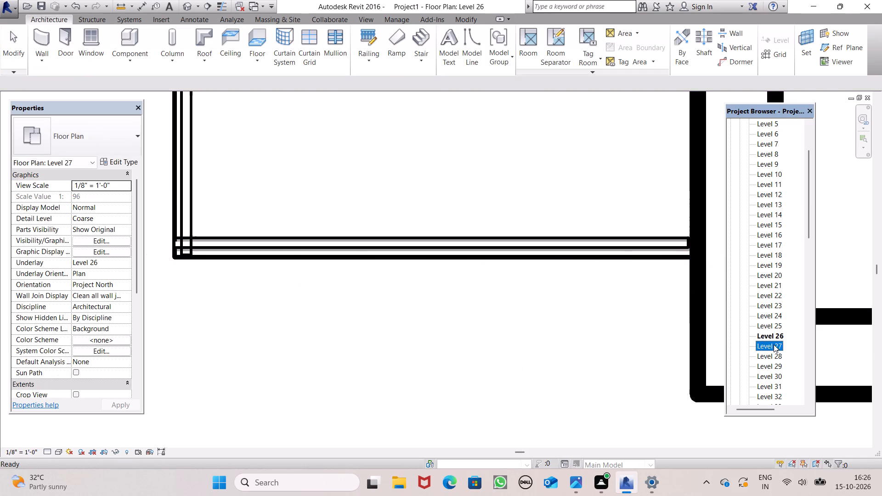
{"action": "left_click", "coordinate": [182, 10]}
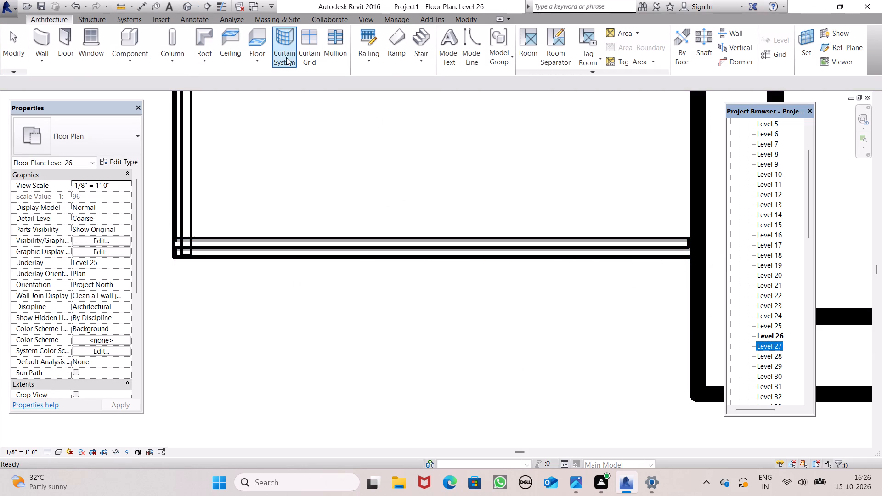
{"action": "left_click", "coordinate": [183, 11]}
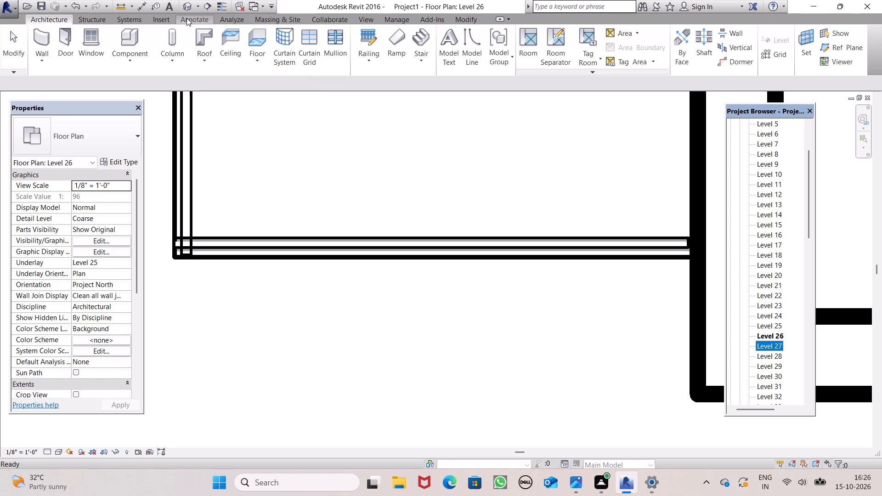
{"action": "left_click", "coordinate": [185, 2]}
{"action": "scroll", "coordinate": [238, 257], "scroll_direction": "down", "scroll_amount": 6}
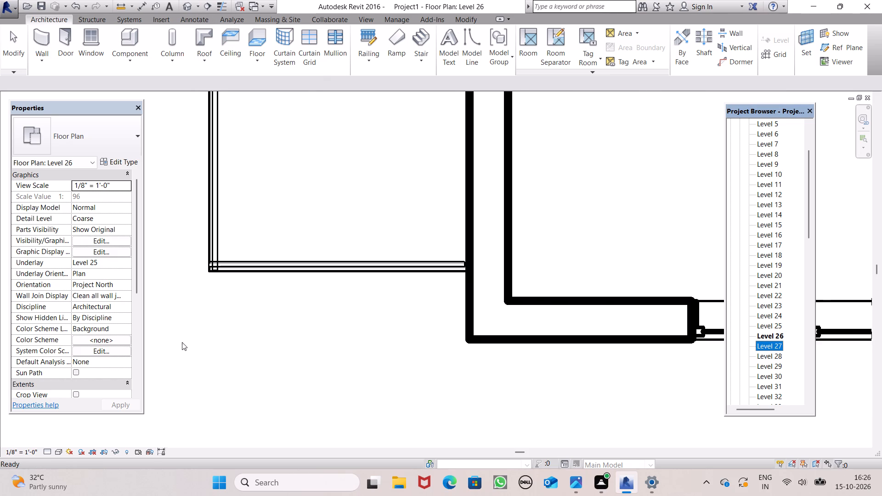
{"action": "left_click", "coordinate": [177, 349]}
{"action": "left_click", "coordinate": [191, 8]}
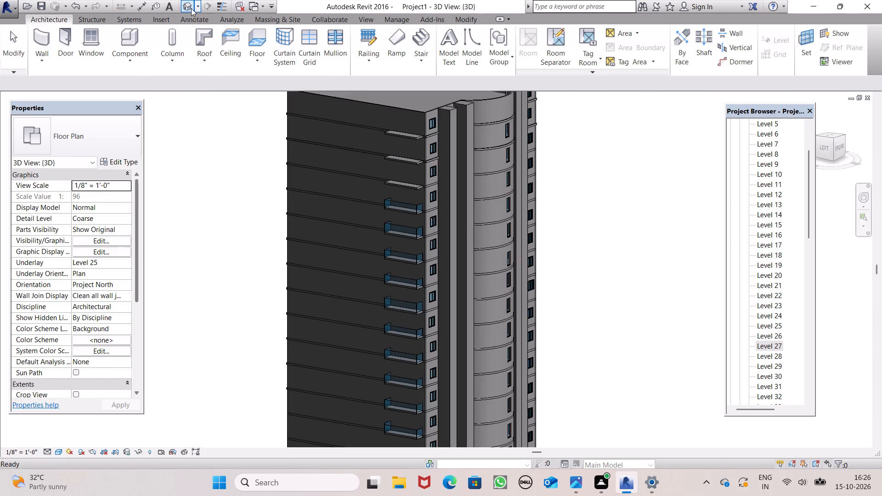
{"action": "left_click", "coordinate": [403, 188]}
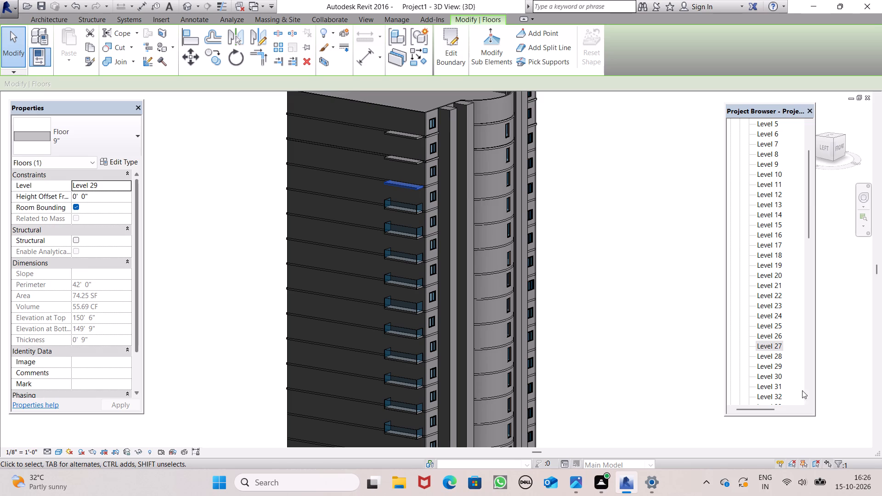
Open the Level 28 floor plan at the left wall's projecting slab and start the Wall command.
{"action": "left_click", "coordinate": [776, 366]}
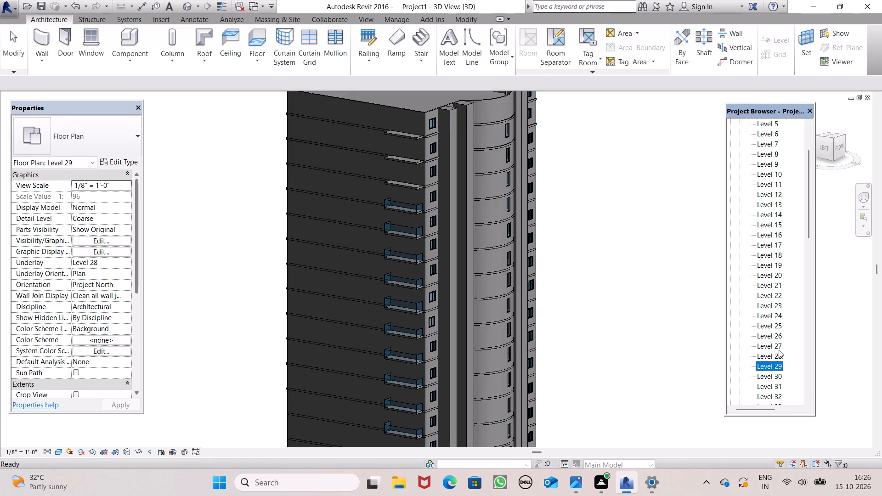
{"action": "double_click", "coordinate": [780, 345]}
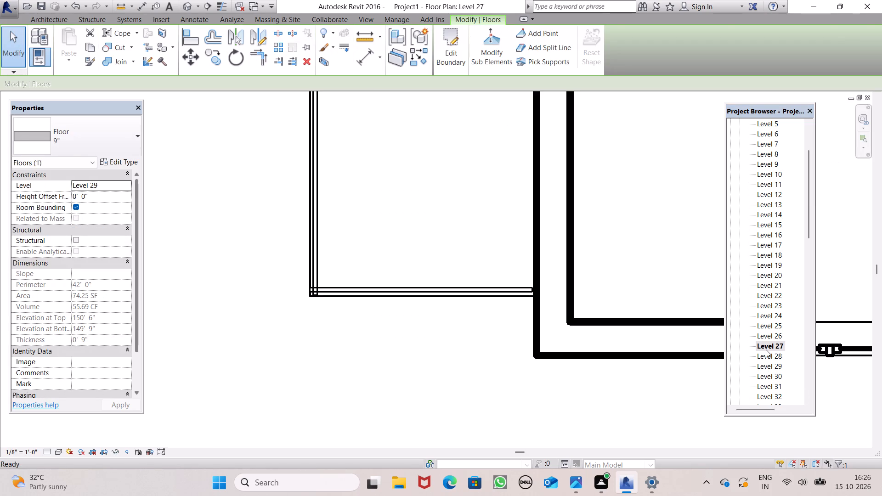
{"action": "double_click", "coordinate": [768, 353]}
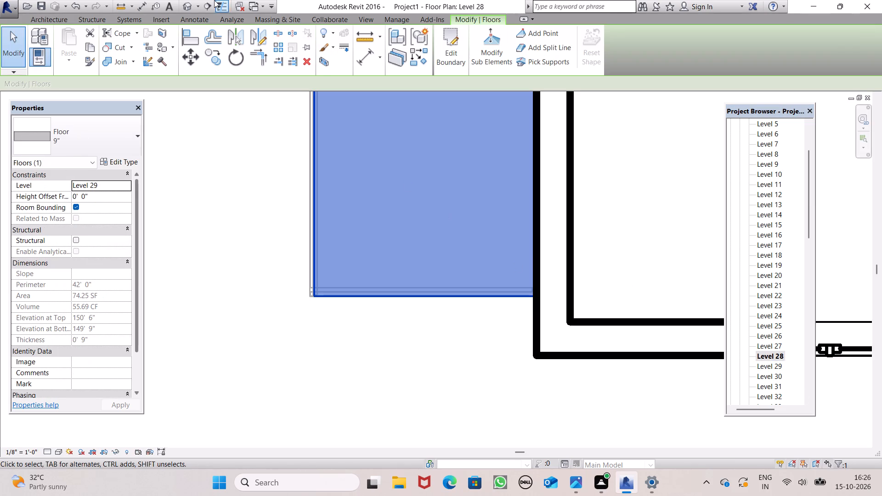
{"action": "scroll", "coordinate": [215, 33], "scroll_direction": "down", "scroll_amount": 6}
{"action": "left_click", "coordinate": [242, 243]}
{"action": "scroll", "coordinate": [237, 293], "scroll_direction": "down", "scroll_amount": 3}
{"action": "scroll", "coordinate": [281, 273], "scroll_direction": "down", "scroll_amount": 4}
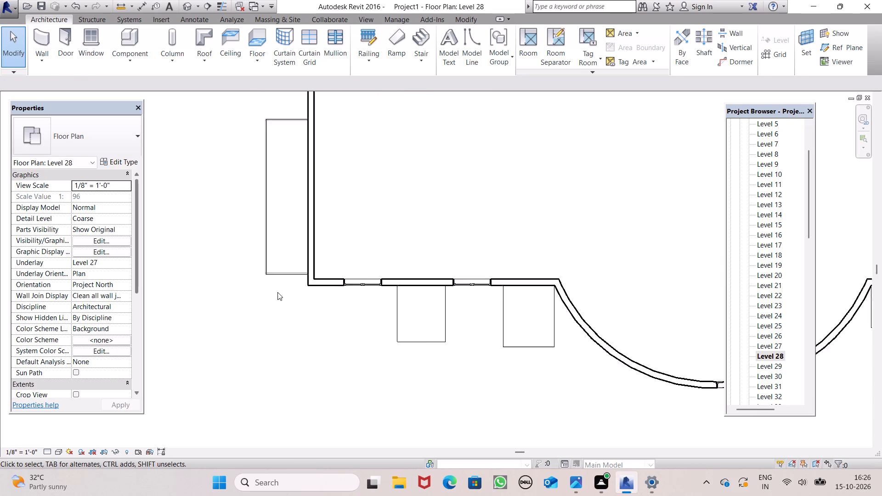
{"action": "scroll", "coordinate": [277, 292], "scroll_direction": "down", "scroll_amount": 1}
{"action": "scroll", "coordinate": [340, 99], "scroll_direction": "up", "scroll_amount": 14}
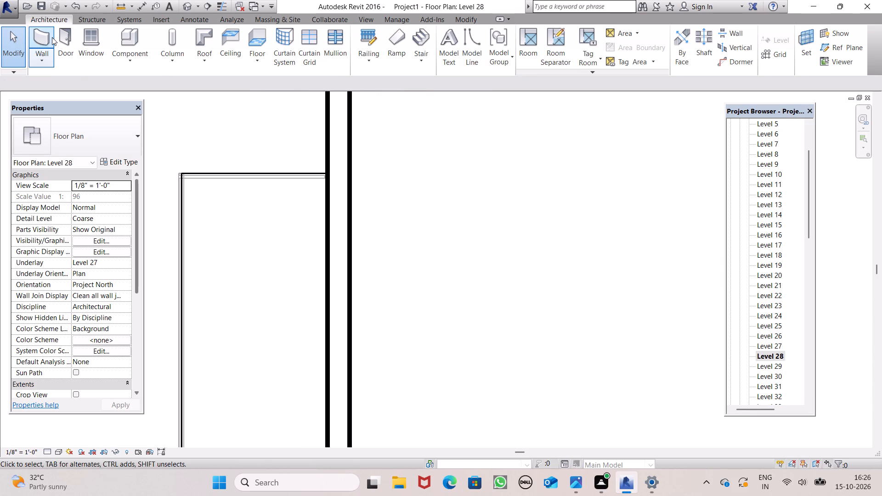
{"action": "left_click", "coordinate": [46, 37]}
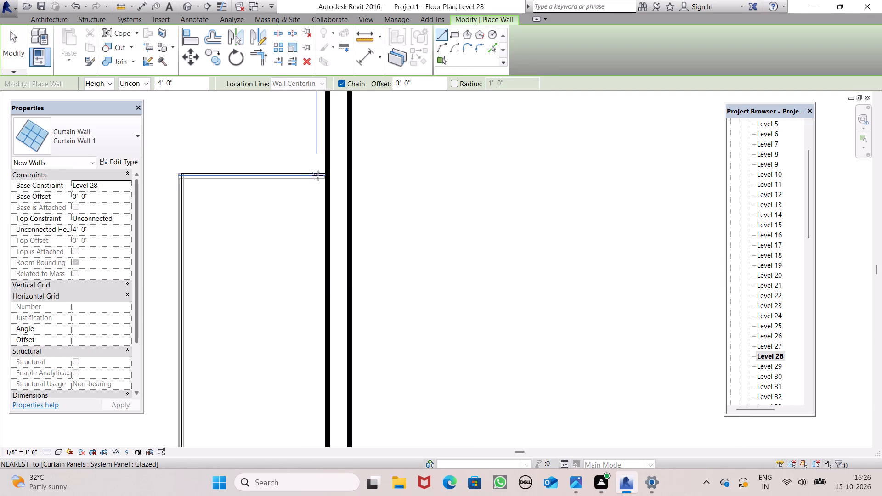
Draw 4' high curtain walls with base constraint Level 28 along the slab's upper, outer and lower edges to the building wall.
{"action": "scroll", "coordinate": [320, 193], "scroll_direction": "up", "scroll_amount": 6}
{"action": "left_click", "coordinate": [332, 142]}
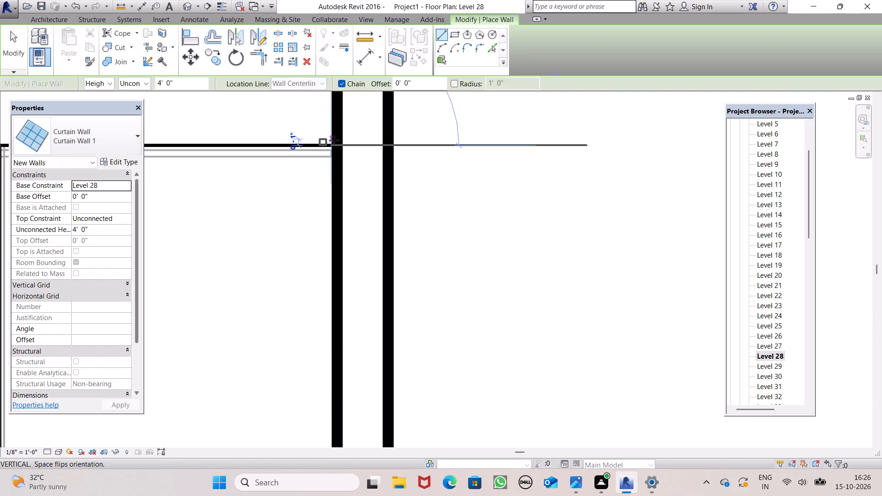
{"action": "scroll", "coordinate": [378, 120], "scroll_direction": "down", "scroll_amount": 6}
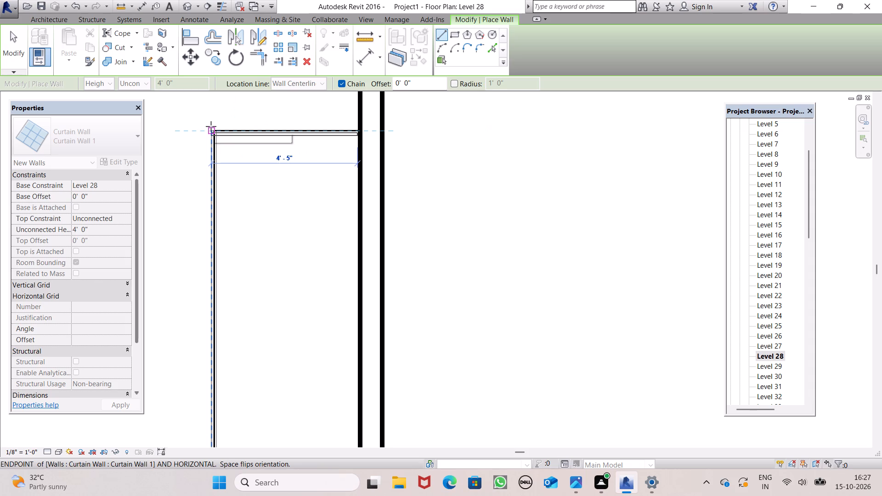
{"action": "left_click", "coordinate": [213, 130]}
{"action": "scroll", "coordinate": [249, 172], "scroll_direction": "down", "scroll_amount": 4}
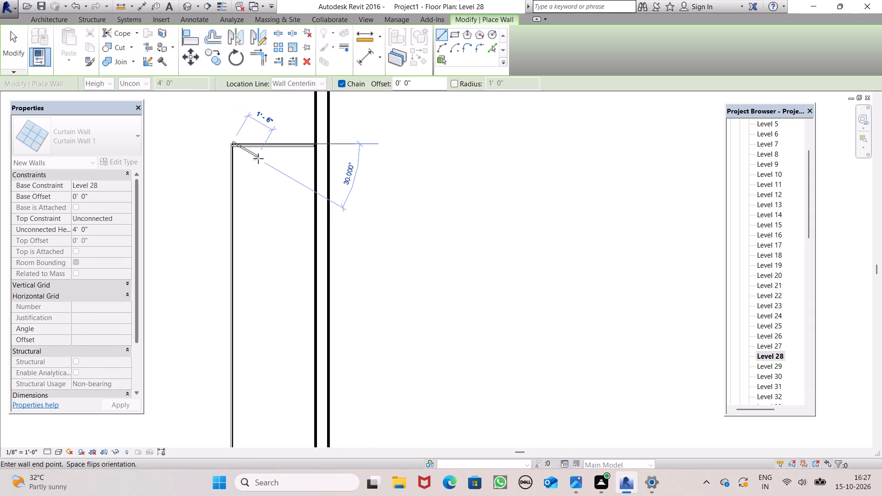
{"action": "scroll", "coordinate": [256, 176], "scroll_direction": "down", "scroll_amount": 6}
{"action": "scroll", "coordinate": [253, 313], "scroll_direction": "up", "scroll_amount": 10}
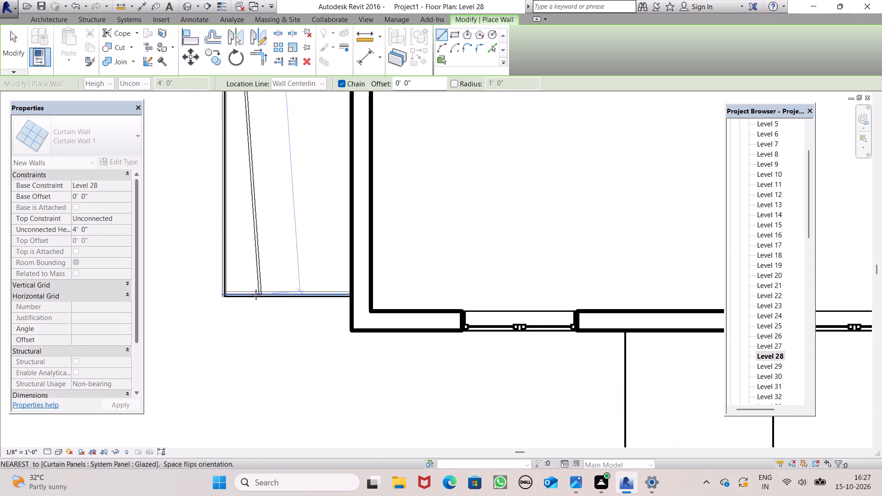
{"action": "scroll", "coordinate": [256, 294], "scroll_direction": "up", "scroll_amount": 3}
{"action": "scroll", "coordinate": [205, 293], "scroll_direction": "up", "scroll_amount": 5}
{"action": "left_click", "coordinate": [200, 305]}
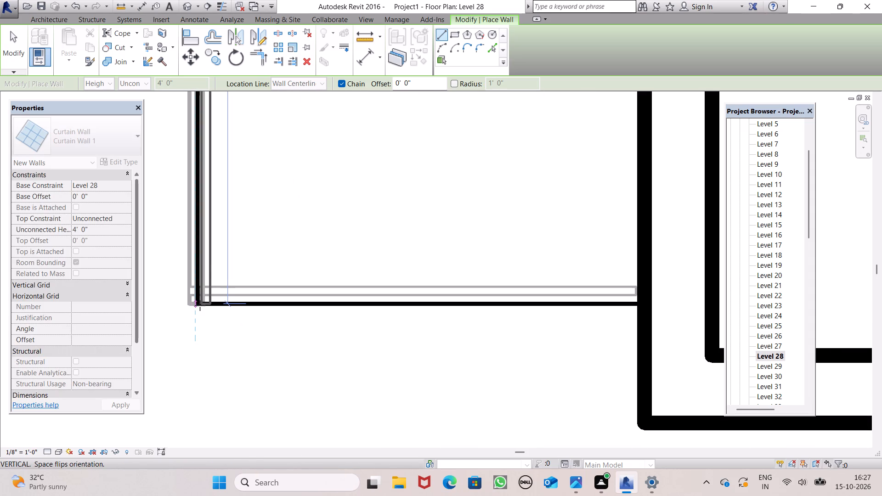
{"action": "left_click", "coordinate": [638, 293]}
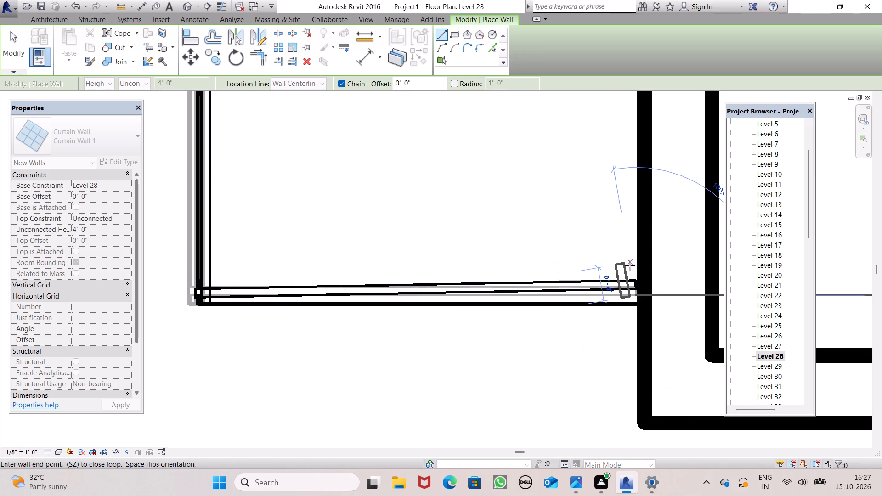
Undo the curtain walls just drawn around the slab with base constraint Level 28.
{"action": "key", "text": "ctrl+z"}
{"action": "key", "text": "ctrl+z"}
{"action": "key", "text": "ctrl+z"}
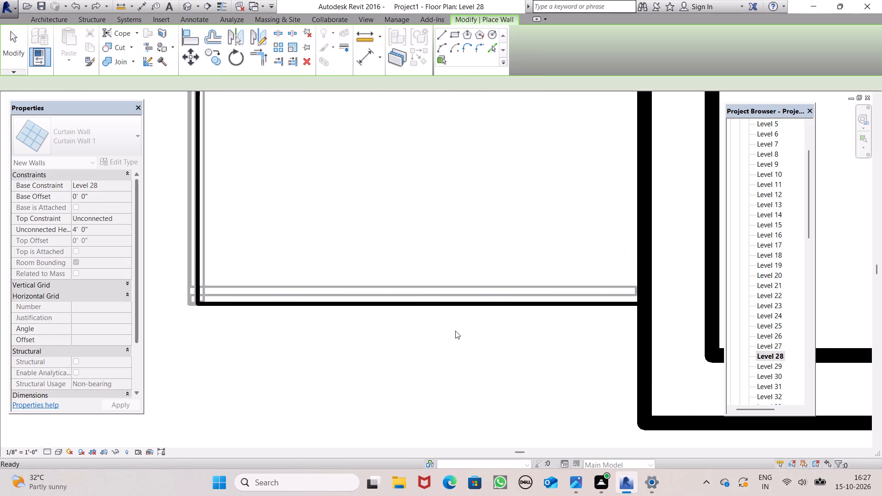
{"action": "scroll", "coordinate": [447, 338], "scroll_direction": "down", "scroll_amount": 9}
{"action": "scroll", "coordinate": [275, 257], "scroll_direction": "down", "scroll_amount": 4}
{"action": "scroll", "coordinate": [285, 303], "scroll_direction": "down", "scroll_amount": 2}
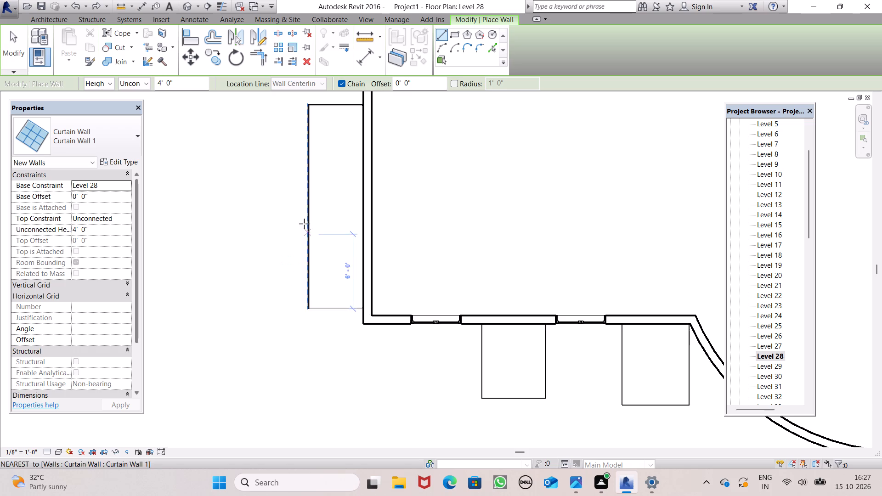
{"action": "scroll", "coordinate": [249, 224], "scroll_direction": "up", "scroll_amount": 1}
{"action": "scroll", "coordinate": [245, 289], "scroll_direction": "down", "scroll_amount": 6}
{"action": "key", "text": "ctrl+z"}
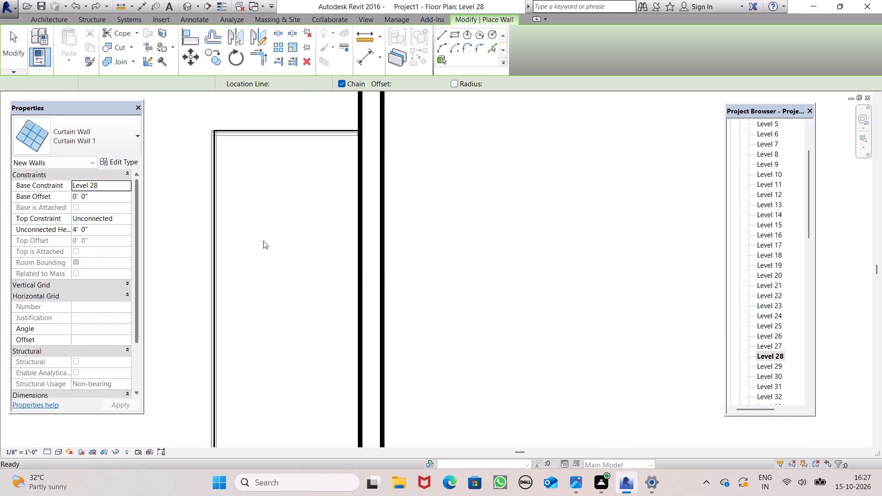
Enclose the slab's upper, outer and lower edges with 4' high curtain walls using base constraint Level 29, and end the chain.
{"action": "left_click", "coordinate": [117, 188]}
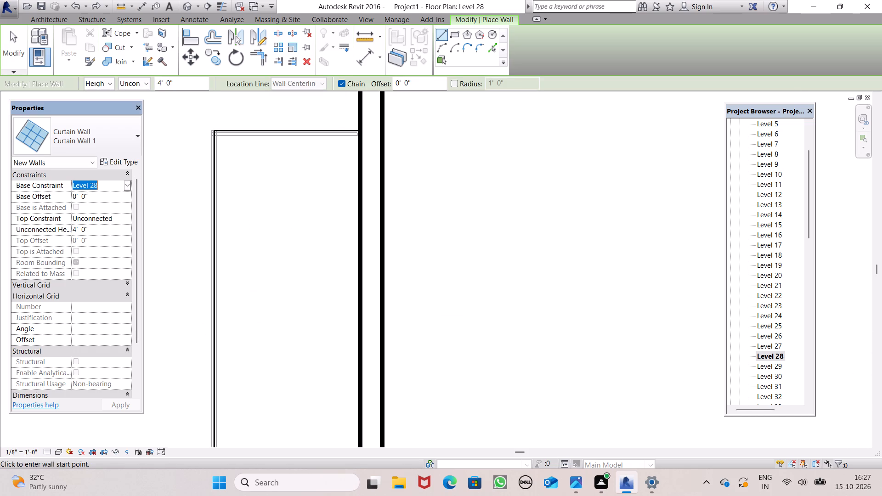
{"action": "left_click", "coordinate": [130, 184]}
{"action": "left_click", "coordinate": [105, 231]}
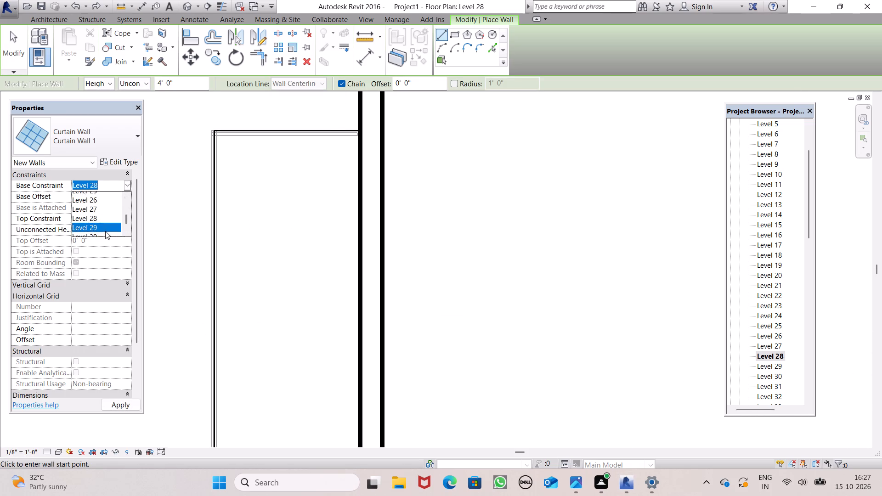
{"action": "left_click", "coordinate": [356, 131]}
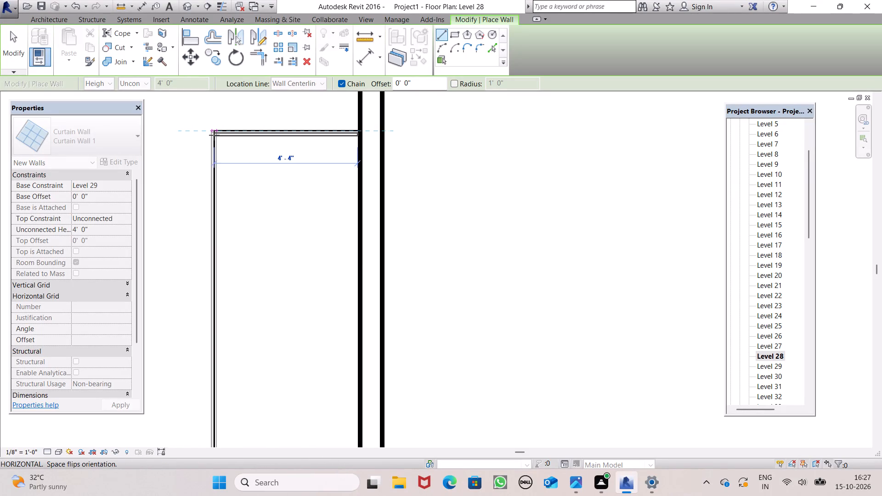
{"action": "left_click", "coordinate": [213, 135]}
{"action": "scroll", "coordinate": [249, 121], "scroll_direction": "down", "scroll_amount": 7}
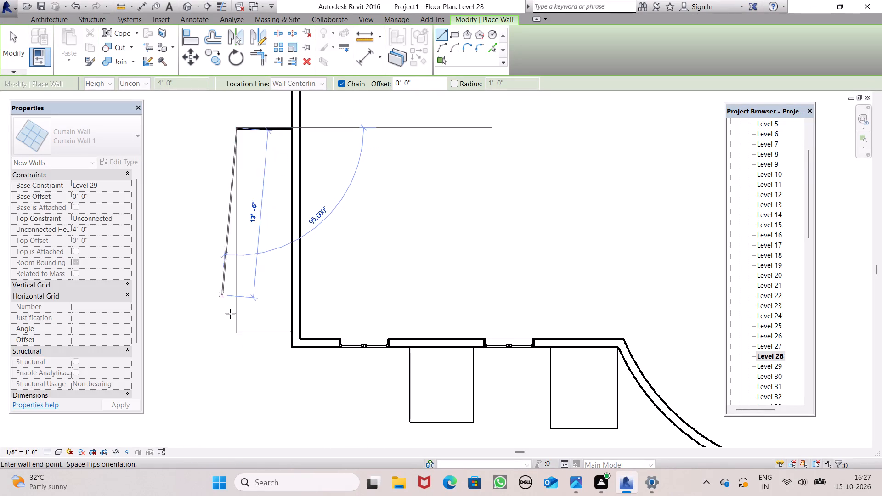
{"action": "scroll", "coordinate": [249, 342], "scroll_direction": "up", "scroll_amount": 13}
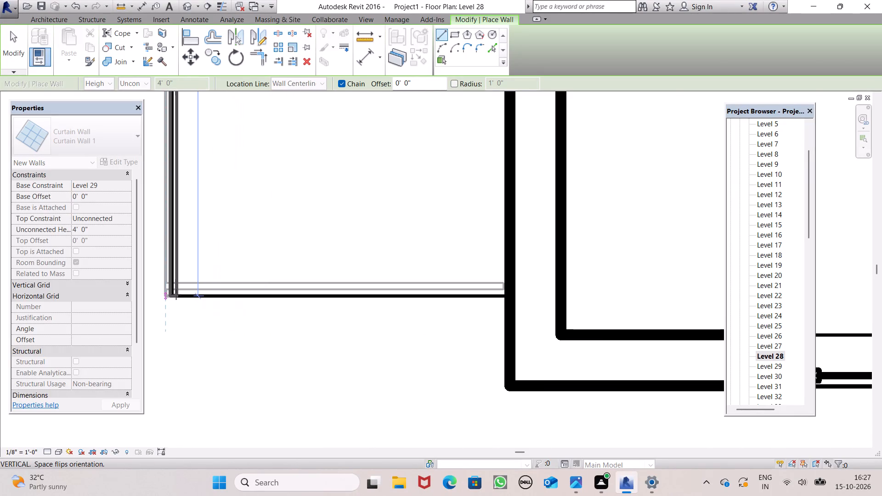
{"action": "left_click", "coordinate": [176, 294]}
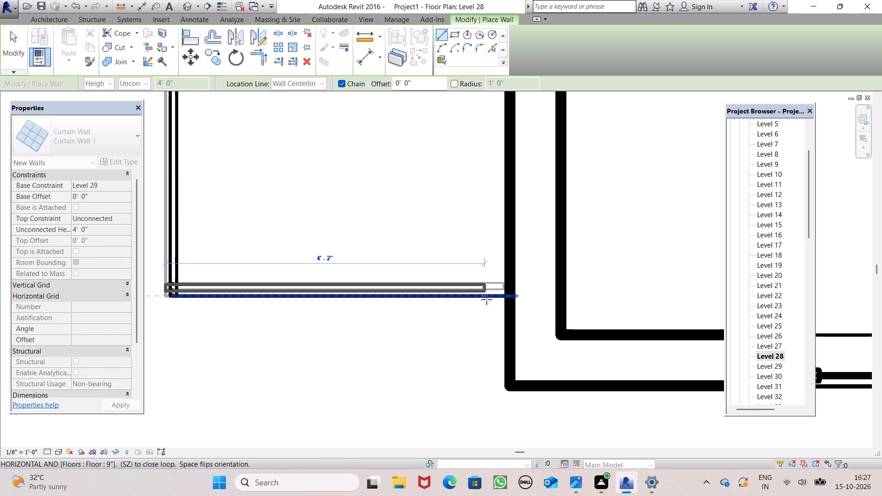
{"action": "left_click", "coordinate": [506, 292]}
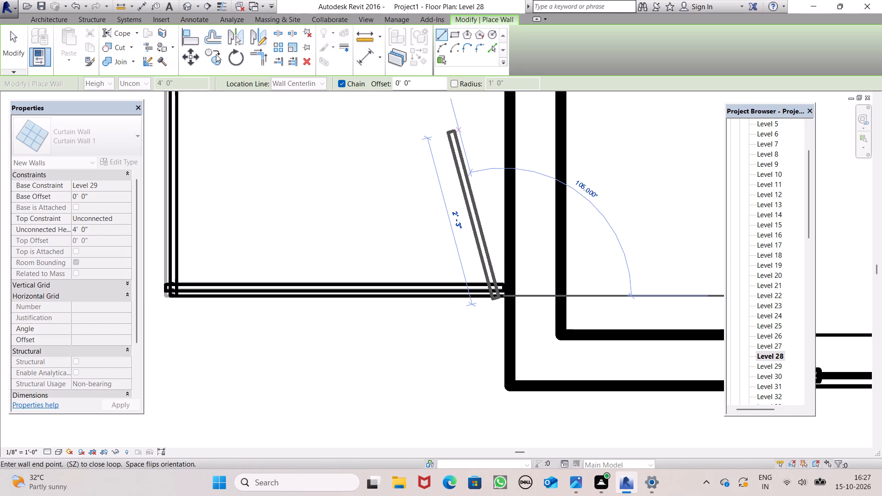
{"action": "key", "text": "Escape"}
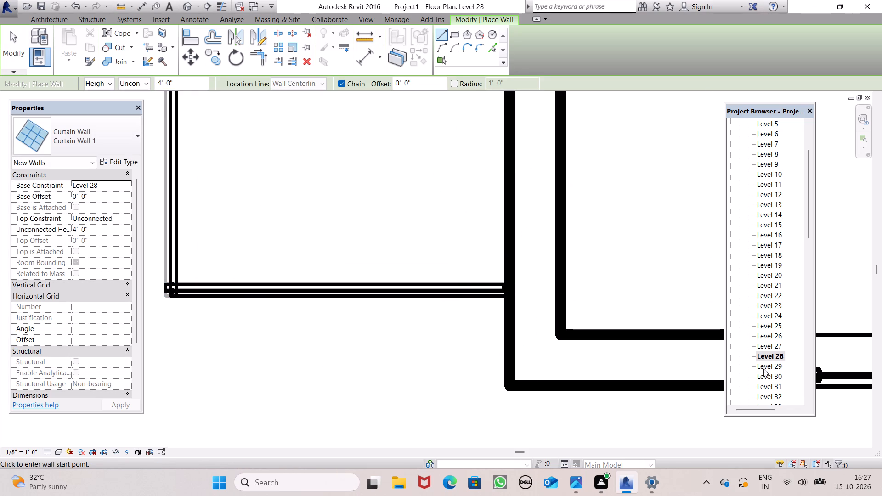
Open the Level 30 floor plan at the left wall's projecting slab and start the Wall command.
{"action": "double_click", "coordinate": [773, 378]}
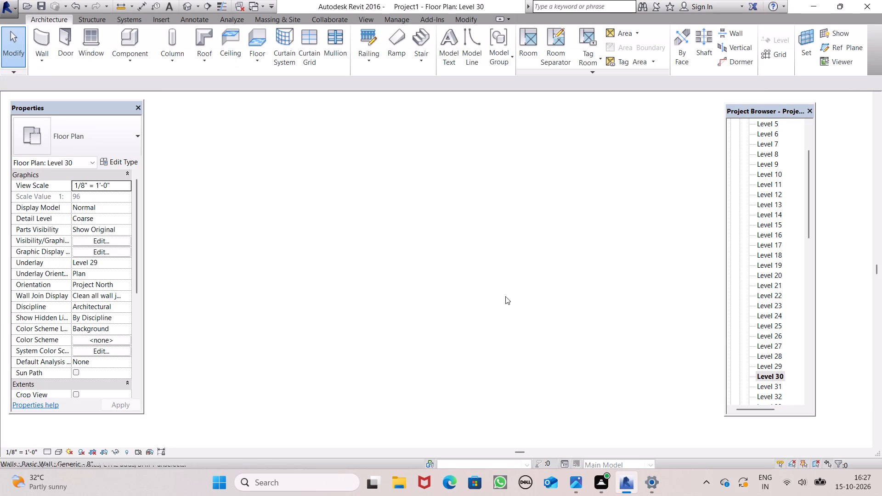
{"action": "scroll", "coordinate": [412, 267], "scroll_direction": "down", "scroll_amount": 3}
{"action": "scroll", "coordinate": [388, 324], "scroll_direction": "down", "scroll_amount": 4}
{"action": "scroll", "coordinate": [456, 310], "scroll_direction": "down", "scroll_amount": 4}
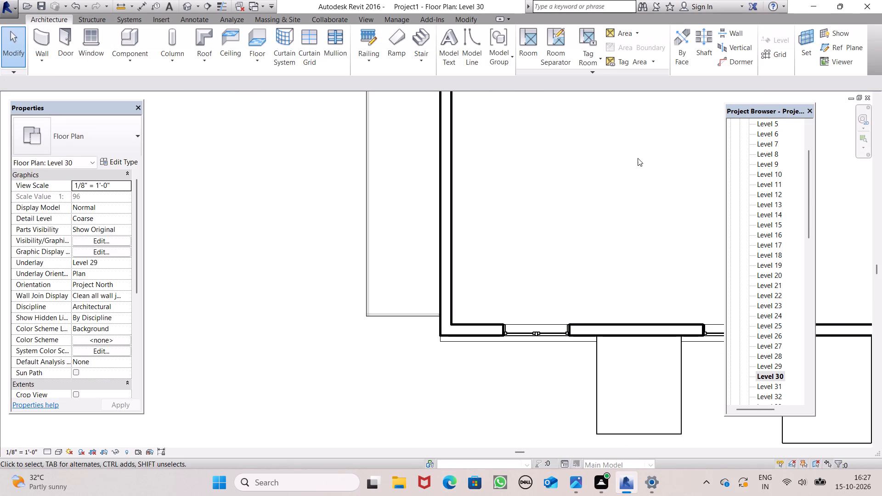
{"action": "scroll", "coordinate": [300, 373], "scroll_direction": "down", "scroll_amount": 4}
{"action": "scroll", "coordinate": [480, 306], "scroll_direction": "up", "scroll_amount": 6}
{"action": "scroll", "coordinate": [372, 272], "scroll_direction": "down", "scroll_amount": 1}
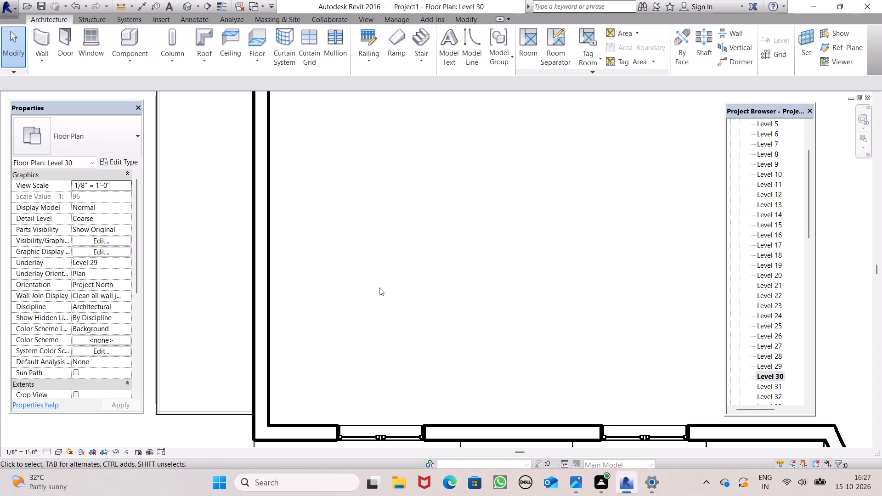
{"action": "scroll", "coordinate": [379, 287], "scroll_direction": "down", "scroll_amount": 2}
{"action": "left_click", "coordinate": [36, 28]}
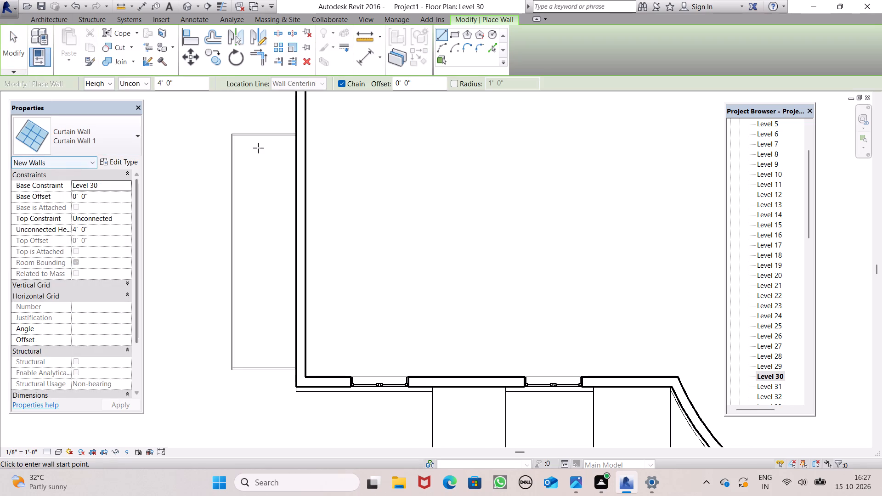
Set the base constraint to Level 31 and draw a 4' high curtain wall from the building wall along the slab's upper short edge.
{"action": "scroll", "coordinate": [267, 143], "scroll_direction": "up", "scroll_amount": 5}
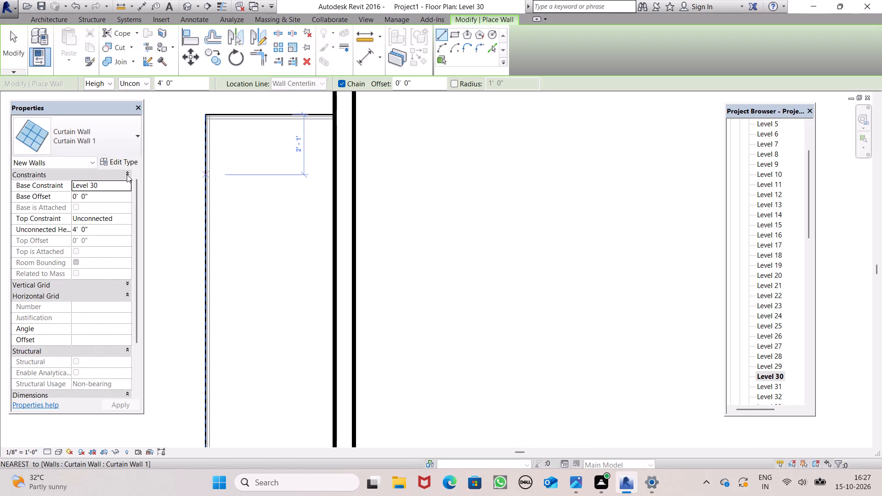
{"action": "left_click", "coordinate": [111, 189]}
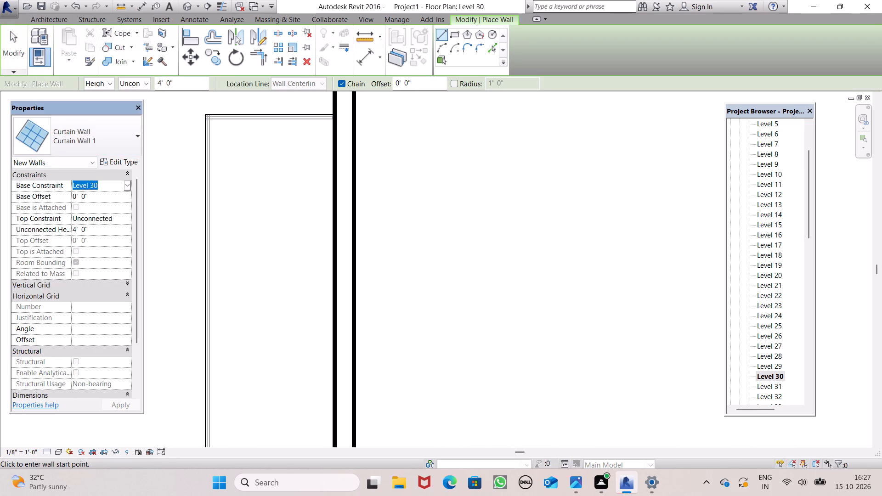
{"action": "left_click", "coordinate": [120, 188]}
{"action": "left_click", "coordinate": [126, 188]}
{"action": "left_click", "coordinate": [100, 236]}
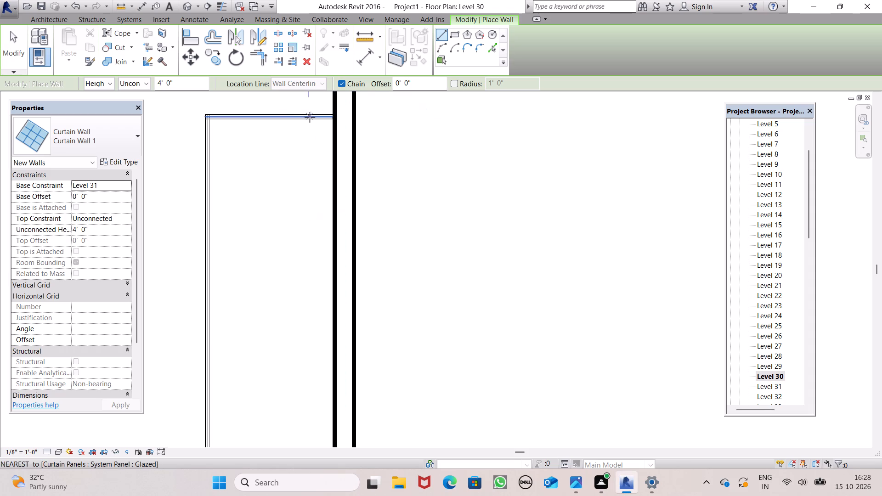
{"action": "scroll", "coordinate": [317, 119], "scroll_direction": "up", "scroll_amount": 5}
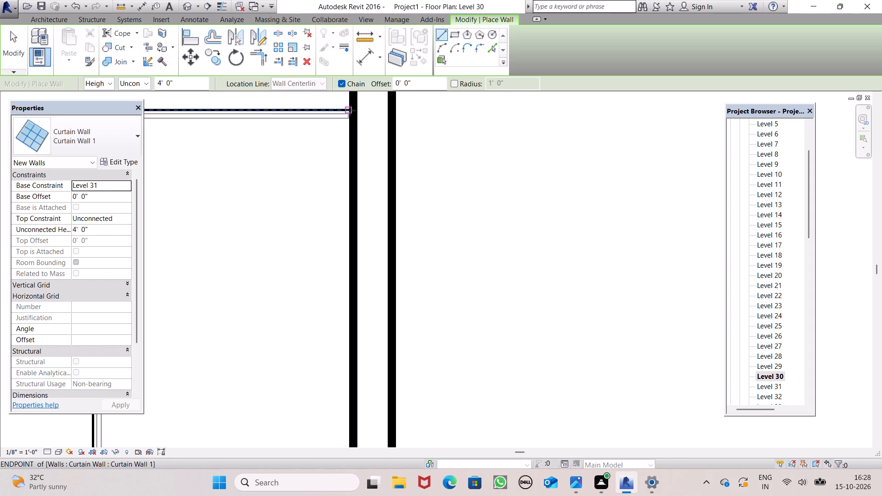
{"action": "left_click", "coordinate": [350, 110]}
{"action": "scroll", "coordinate": [350, 110], "scroll_direction": "down", "scroll_amount": 5}
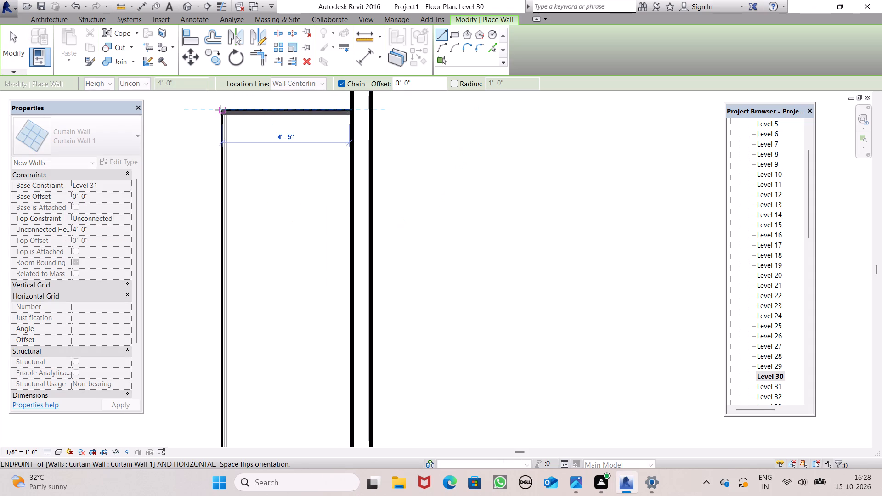
{"action": "scroll", "coordinate": [220, 110], "scroll_direction": "up", "scroll_amount": 6}
{"action": "left_click", "coordinate": [227, 113]}
Continue the 4' high curtain wall with base constraint Level 31 along the slab's outer and lower edges, and end the chain.
{"action": "scroll", "coordinate": [281, 97], "scroll_direction": "down", "scroll_amount": 6}
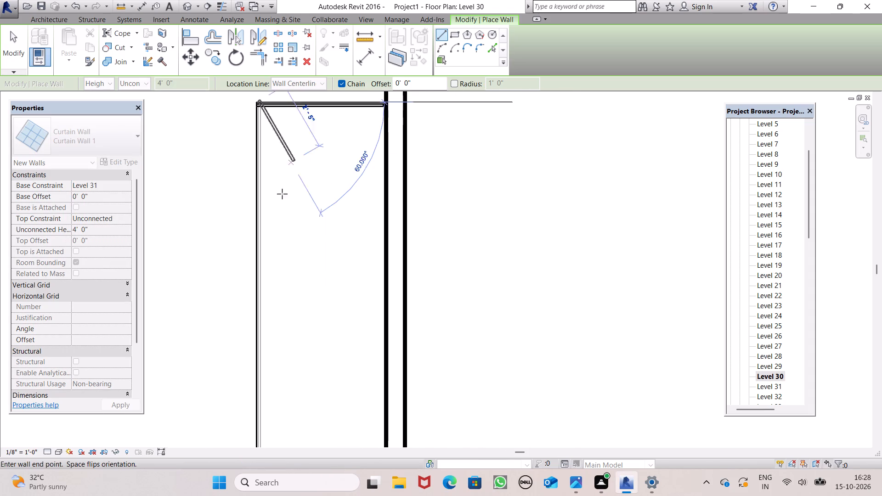
{"action": "scroll", "coordinate": [276, 219], "scroll_direction": "down", "scroll_amount": 8}
{"action": "scroll", "coordinate": [280, 333], "scroll_direction": "up", "scroll_amount": 9}
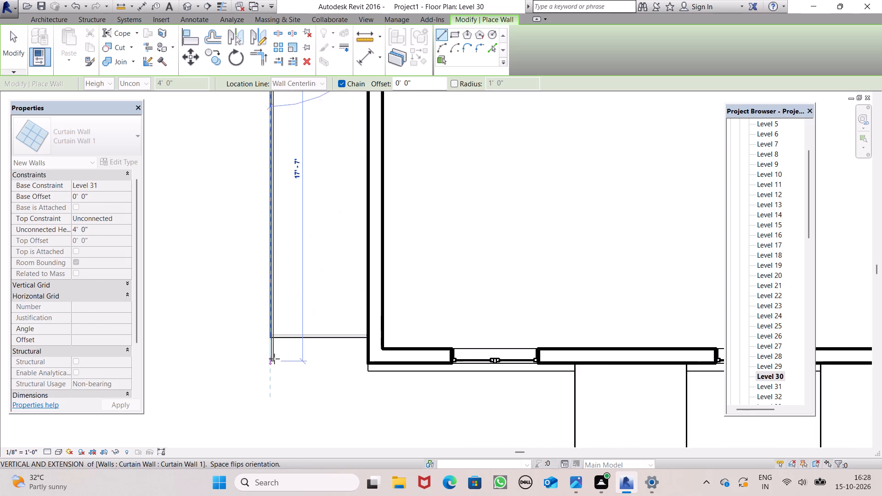
{"action": "scroll", "coordinate": [274, 359], "scroll_direction": "up", "scroll_amount": 3}
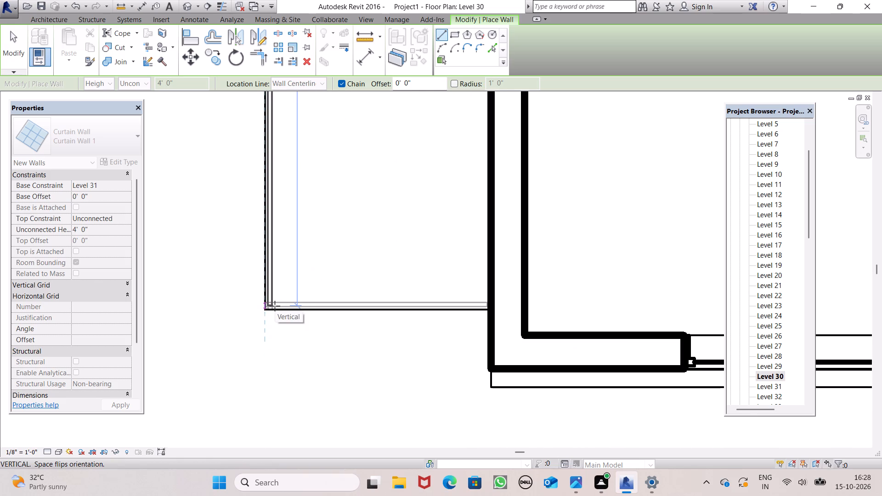
{"action": "left_click_drag", "start_coordinate": [275, 310], "coordinate": [285, 310]}
{"action": "left_click", "coordinate": [485, 310]}
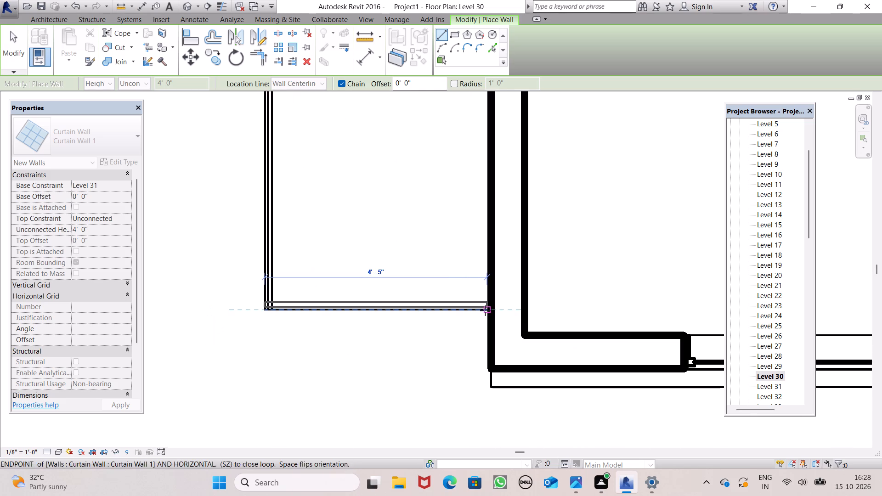
{"action": "key", "text": "Escape"}
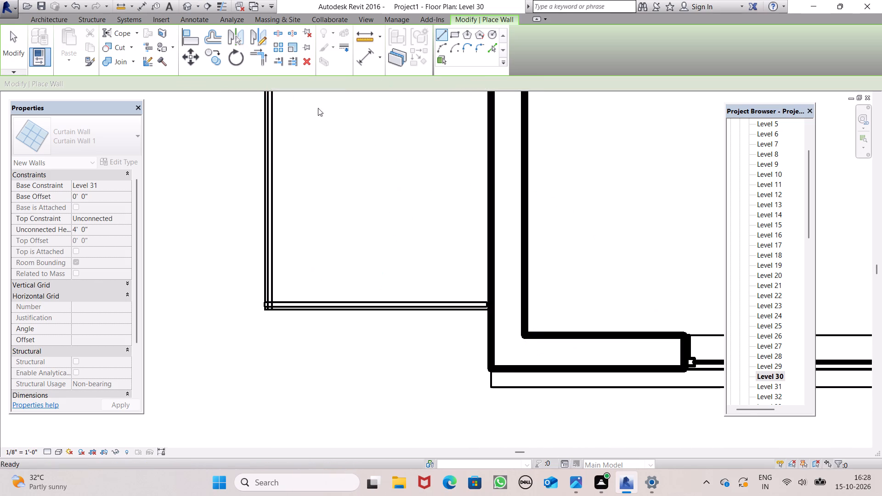
{"action": "scroll", "coordinate": [751, 328], "scroll_direction": "down", "scroll_amount": 5}
{"action": "key", "text": "Escape"}
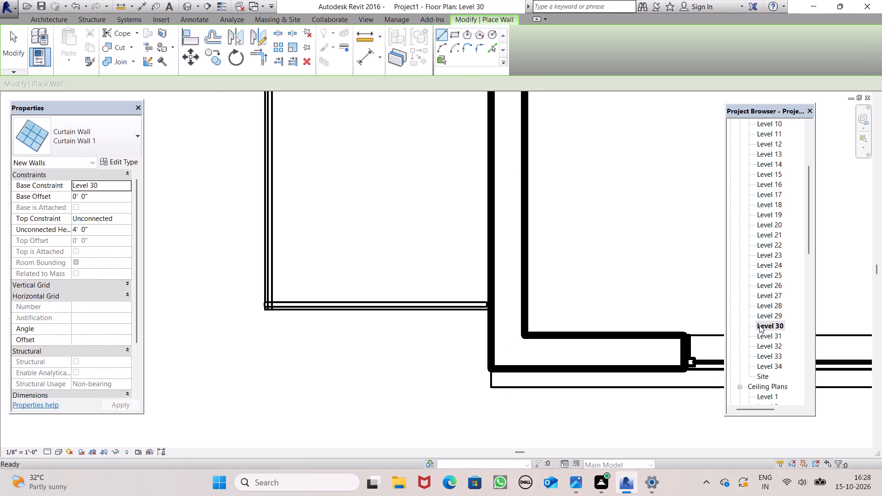
Open the 3D view to check which projecting slab on the left wall still needs enclosing.
{"action": "scroll", "coordinate": [779, 349], "scroll_direction": "down", "scroll_amount": 1}
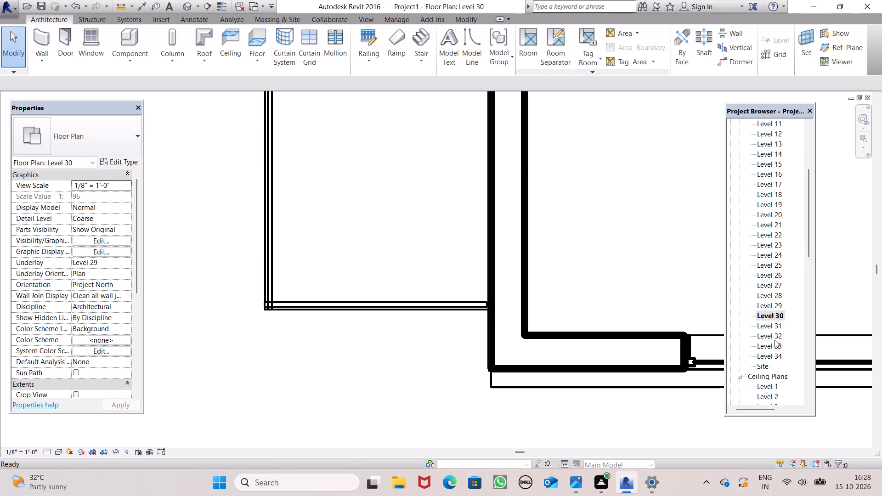
{"action": "left_click", "coordinate": [775, 335]}
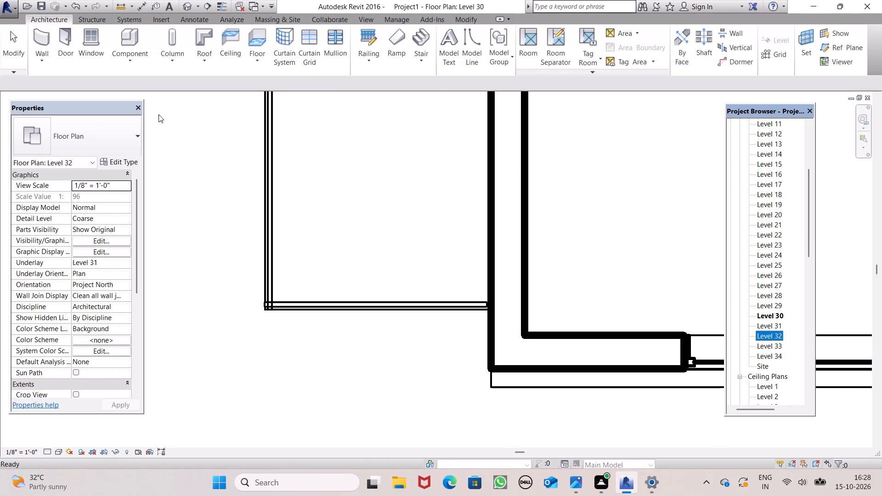
{"action": "left_click", "coordinate": [187, 3]}
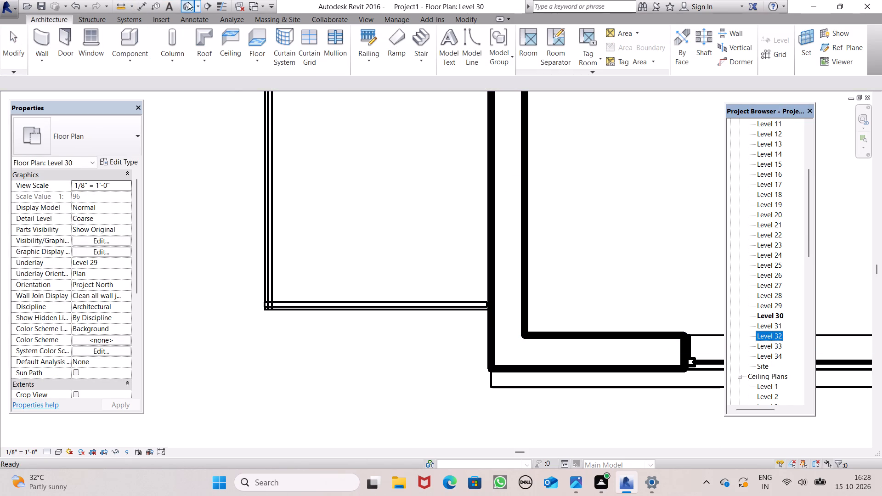
{"action": "left_click", "coordinate": [189, 7]}
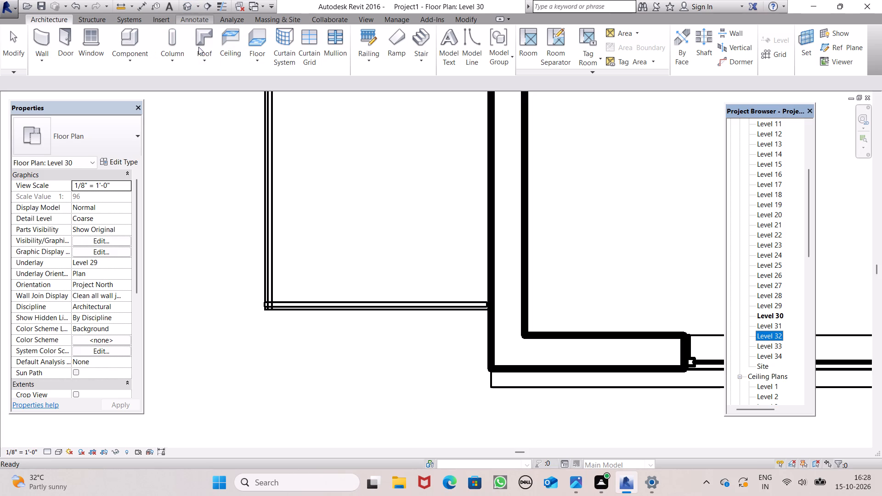
{"action": "double_click", "coordinate": [184, 11]}
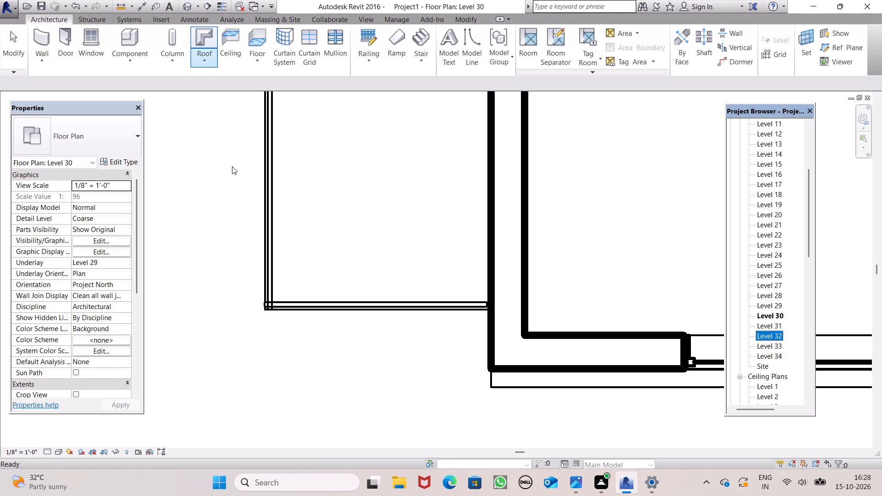
{"action": "left_click_drag", "start_coordinate": [233, 166], "coordinate": [234, 158]}
{"action": "left_click", "coordinate": [186, 8]}
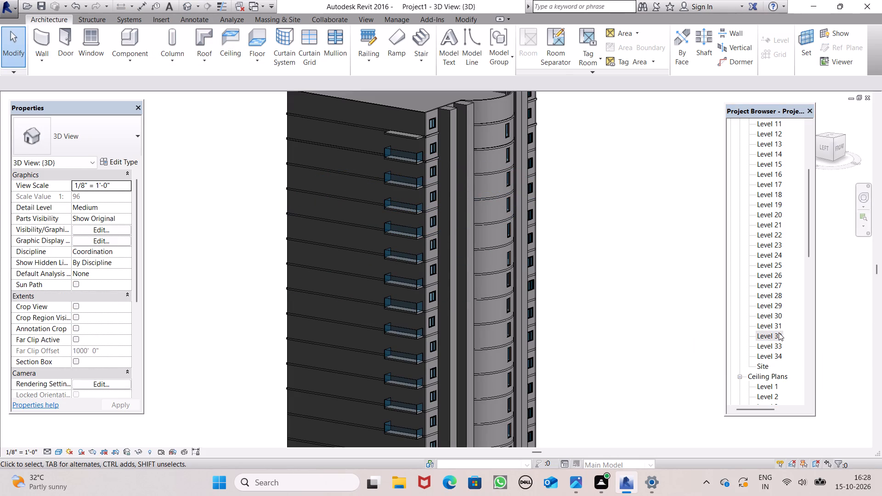
Open the Level 32 floor plan at the left wall's projecting slab.
{"action": "left_click", "coordinate": [776, 344]}
{"action": "left_click", "coordinate": [776, 344]}
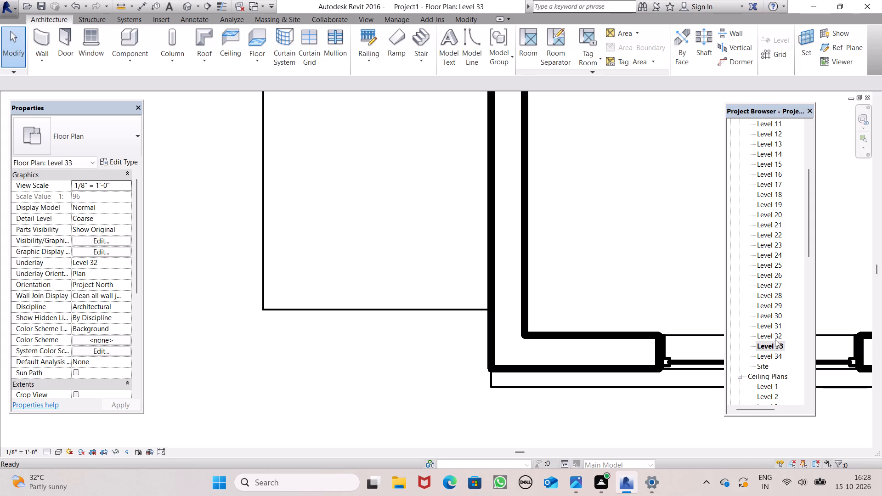
{"action": "left_click", "coordinate": [775, 339]}
{"action": "left_click", "coordinate": [775, 339]}
{"action": "scroll", "coordinate": [545, 437], "scroll_direction": "down", "scroll_amount": 8}
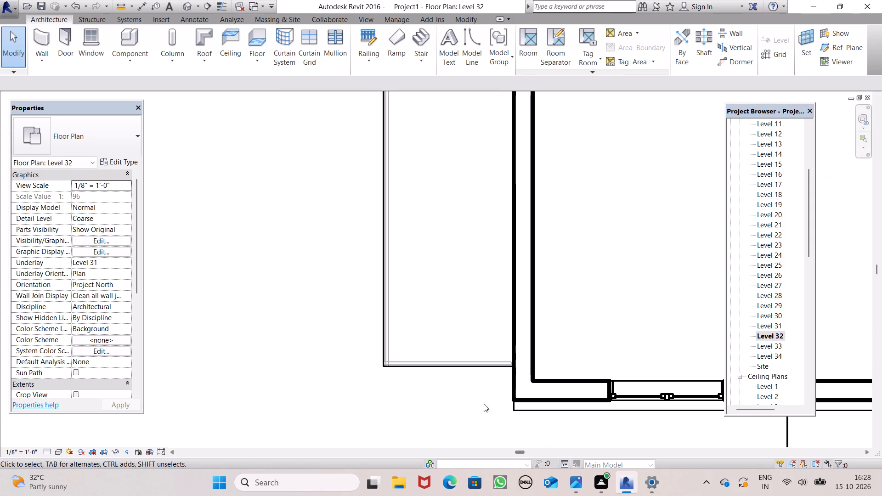
{"action": "scroll", "coordinate": [454, 352], "scroll_direction": "down", "scroll_amount": 4}
{"action": "scroll", "coordinate": [222, 212], "scroll_direction": "up", "scroll_amount": 2}
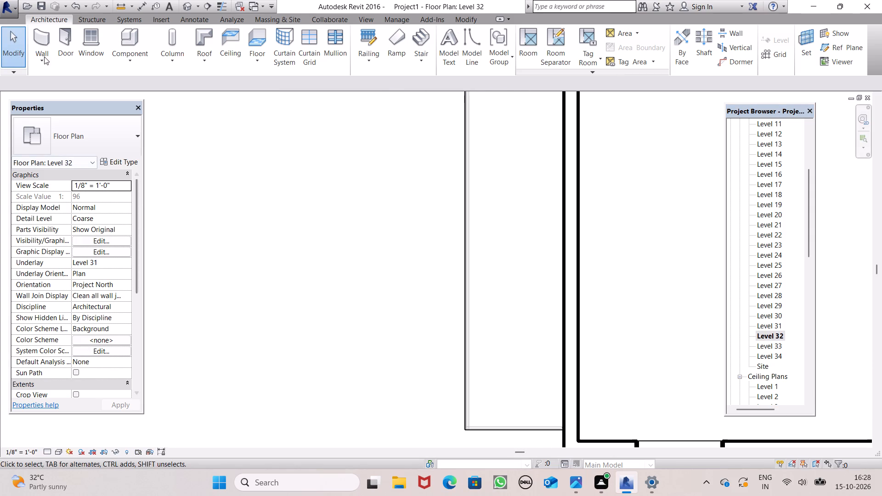
Set the base constraint to Level 33 and draw a 4' high curtain wall from the building wall along the slab's upper short edge.
{"action": "left_click", "coordinate": [39, 30]}
{"action": "left_click", "coordinate": [125, 189]}
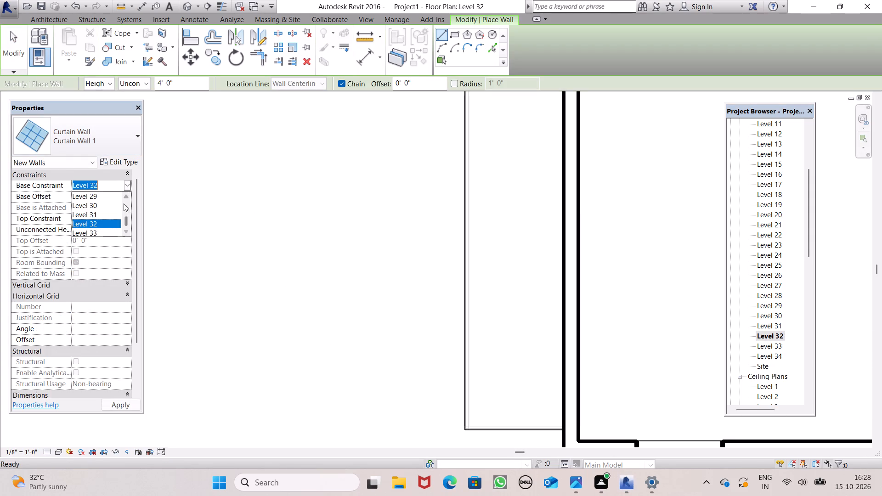
{"action": "left_click", "coordinate": [101, 233]}
{"action": "scroll", "coordinate": [140, 274], "scroll_direction": "down", "scroll_amount": 5}
{"action": "scroll", "coordinate": [520, 222], "scroll_direction": "down", "scroll_amount": 5}
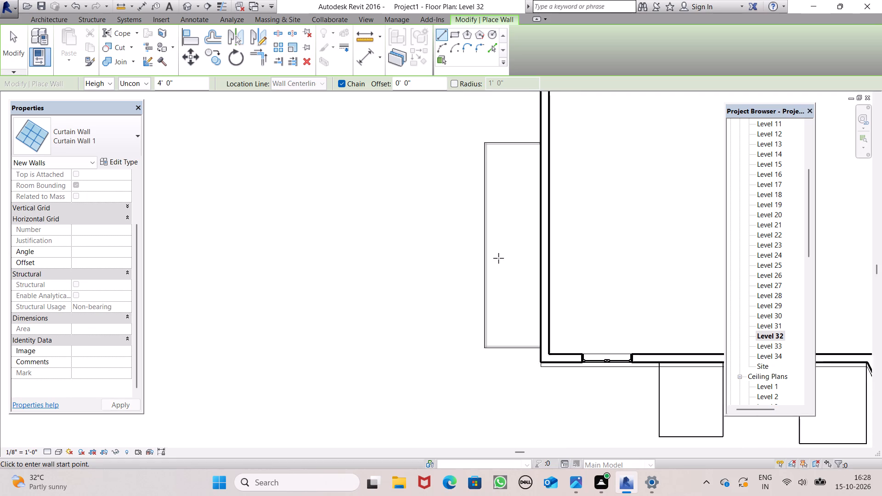
{"action": "scroll", "coordinate": [534, 174], "scroll_direction": "down", "scroll_amount": 1}
{"action": "scroll", "coordinate": [534, 167], "scroll_direction": "up", "scroll_amount": 15}
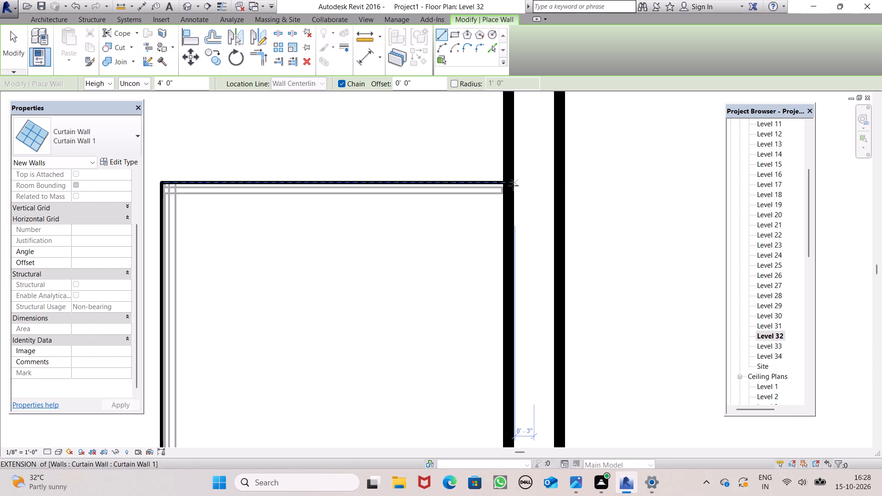
{"action": "left_click", "coordinate": [504, 180]}
{"action": "scroll", "coordinate": [453, 203], "scroll_direction": "down", "scroll_amount": 5}
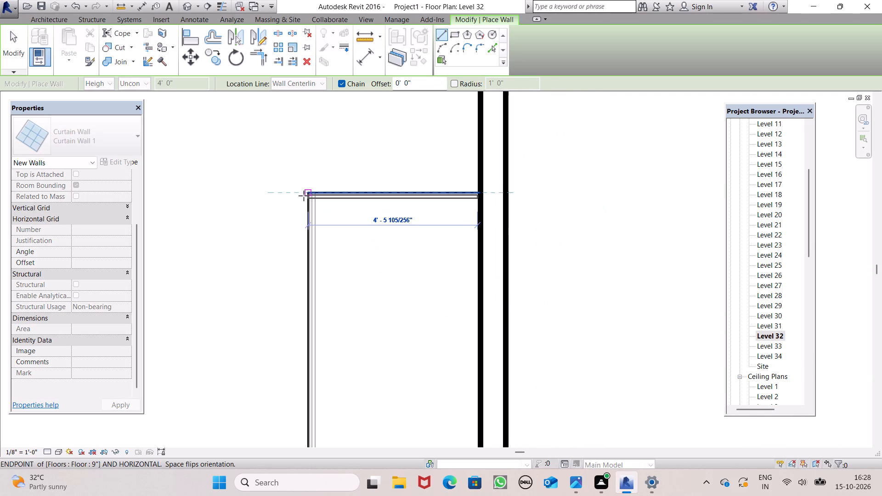
{"action": "left_click", "coordinate": [309, 197]}
{"action": "scroll", "coordinate": [347, 161], "scroll_direction": "down", "scroll_amount": 3}
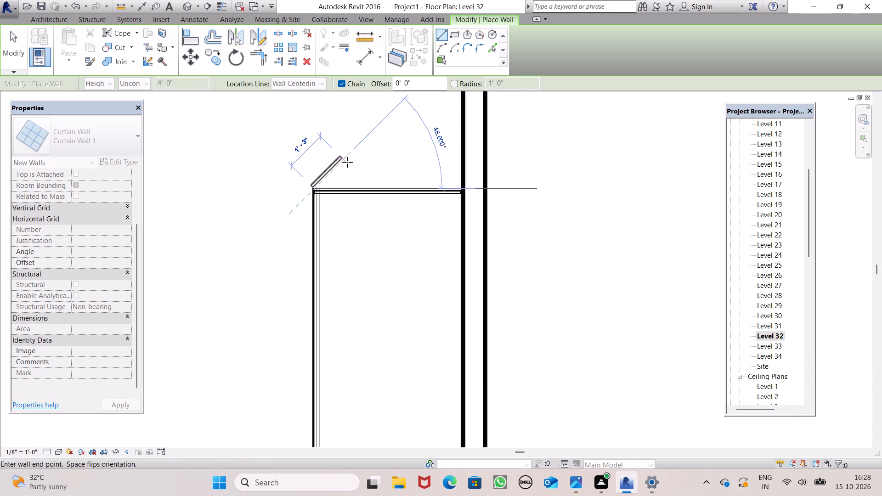
Continue the curtain wall along the slab's outer edge and lower short edge to the building wall, and end the chain.
{"action": "scroll", "coordinate": [347, 162], "scroll_direction": "down", "scroll_amount": 6}
{"action": "scroll", "coordinate": [345, 379], "scroll_direction": "down", "scroll_amount": 1}
{"action": "scroll", "coordinate": [346, 382], "scroll_direction": "up", "scroll_amount": 14}
{"action": "scroll", "coordinate": [331, 348], "scroll_direction": "up", "scroll_amount": 5}
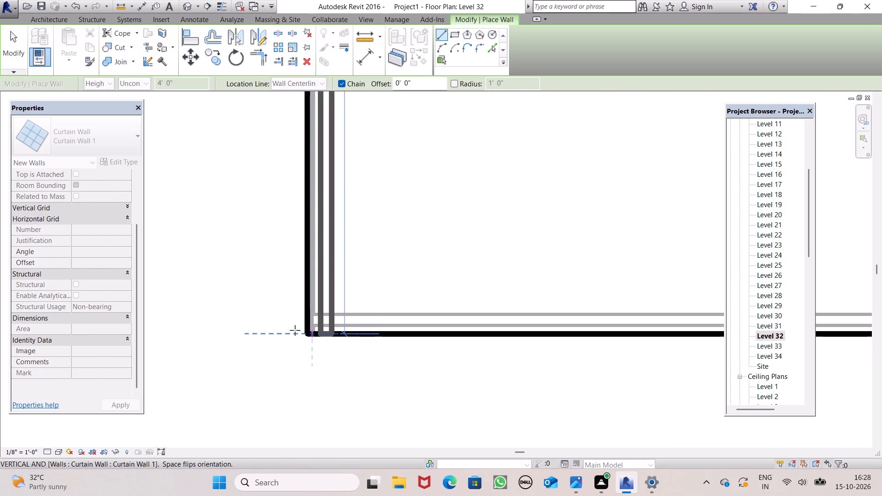
{"action": "left_click", "coordinate": [293, 329]}
{"action": "scroll", "coordinate": [560, 311], "scroll_direction": "down", "scroll_amount": 3}
{"action": "scroll", "coordinate": [557, 322], "scroll_direction": "up", "scroll_amount": 1}
{"action": "scroll", "coordinate": [557, 325], "scroll_direction": "down", "scroll_amount": 1}
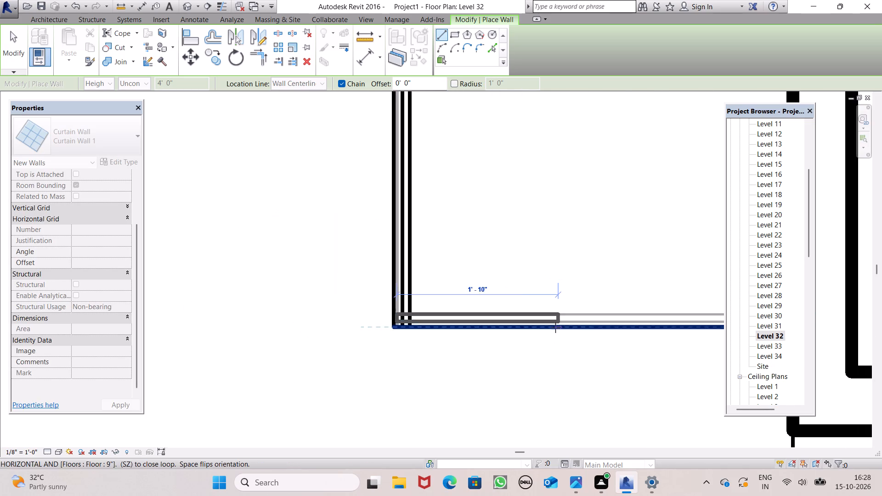
{"action": "scroll", "coordinate": [532, 347], "scroll_direction": "down", "scroll_amount": 8}
{"action": "scroll", "coordinate": [668, 337], "scroll_direction": "up", "scroll_amount": 4}
{"action": "scroll", "coordinate": [596, 347], "scroll_direction": "up", "scroll_amount": 5}
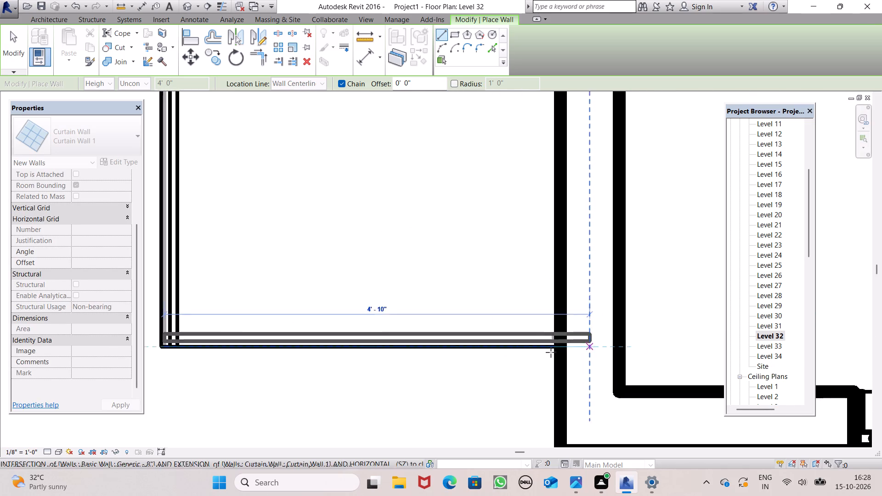
{"action": "scroll", "coordinate": [551, 352], "scroll_direction": "up", "scroll_amount": 6}
{"action": "left_click_drag", "start_coordinate": [558, 344], "coordinate": [564, 335]}
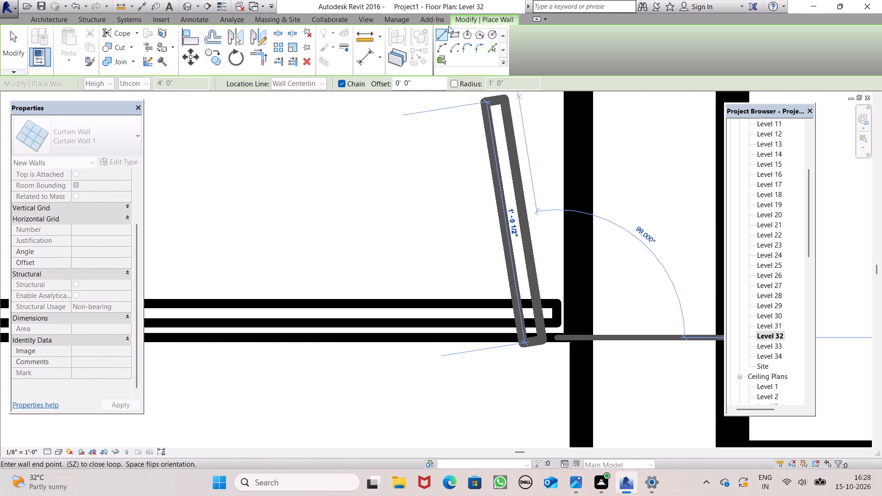
{"action": "key", "text": "Escape"}
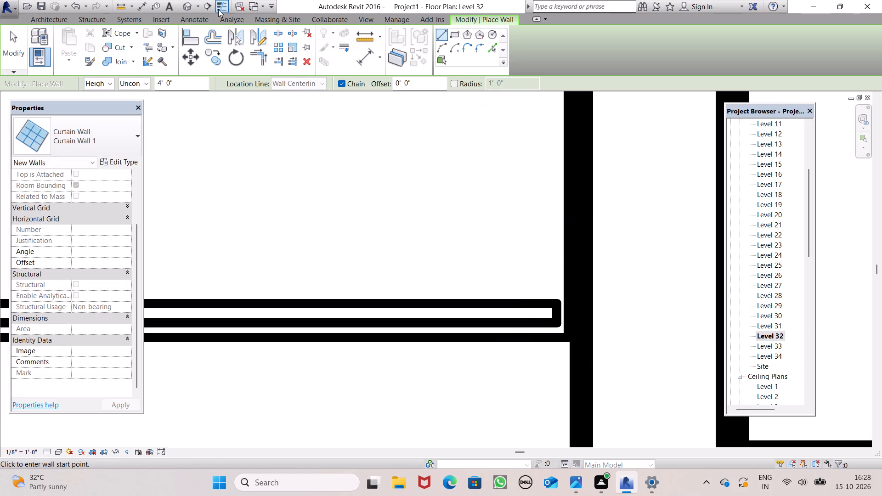
Examine the left wall's enclosed slabs, the front facade and the roof from several angles in the 3D view, leaving the Wall command.
{"action": "left_click", "coordinate": [186, 5]}
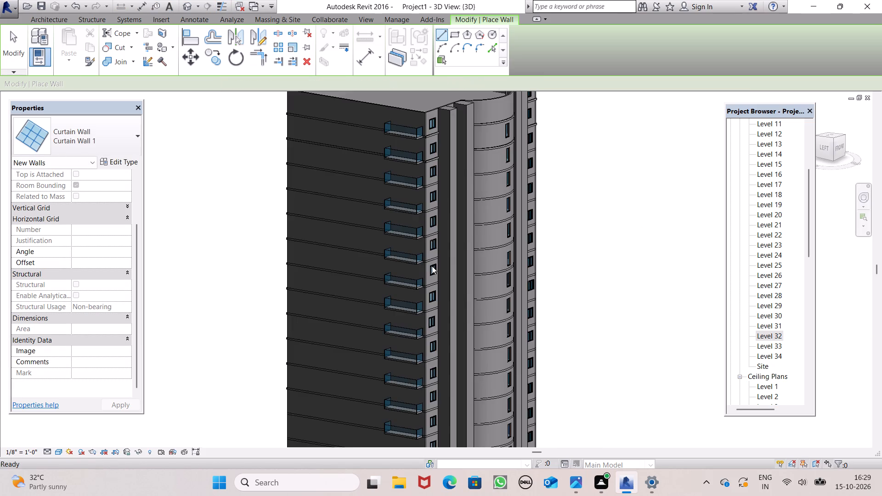
{"action": "scroll", "coordinate": [432, 266], "scroll_direction": "down", "scroll_amount": 5}
{"action": "scroll", "coordinate": [501, 272], "scroll_direction": "up", "scroll_amount": 5}
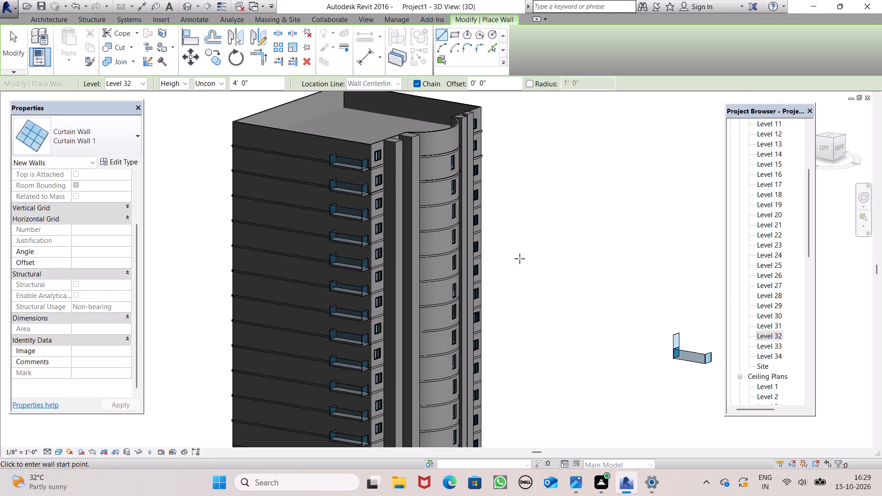
{"action": "left_click", "coordinate": [520, 258]}
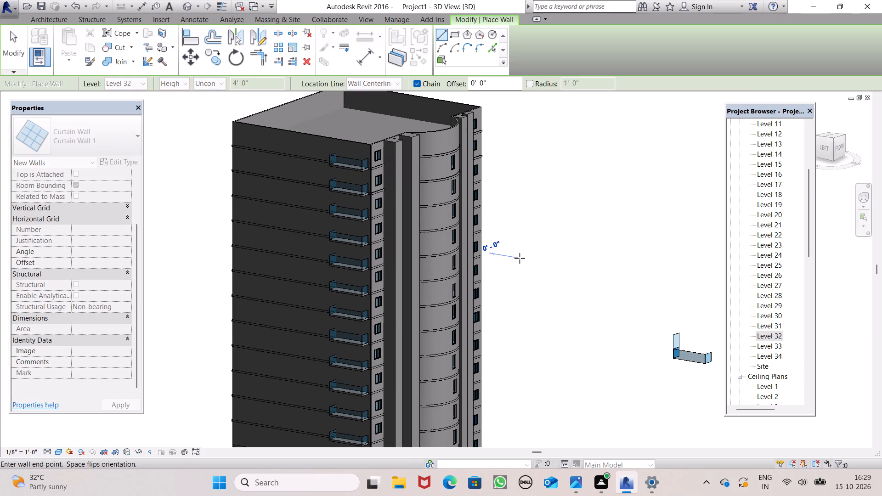
{"action": "key", "text": "Escape"}
{"action": "key", "text": "Escape"}
{"action": "scroll", "coordinate": [520, 258], "scroll_direction": "down", "scroll_amount": 3}
{"action": "middle_click_drag", "start_coordinate": [500, 316], "coordinate": [499, 316], "text": "shift"}
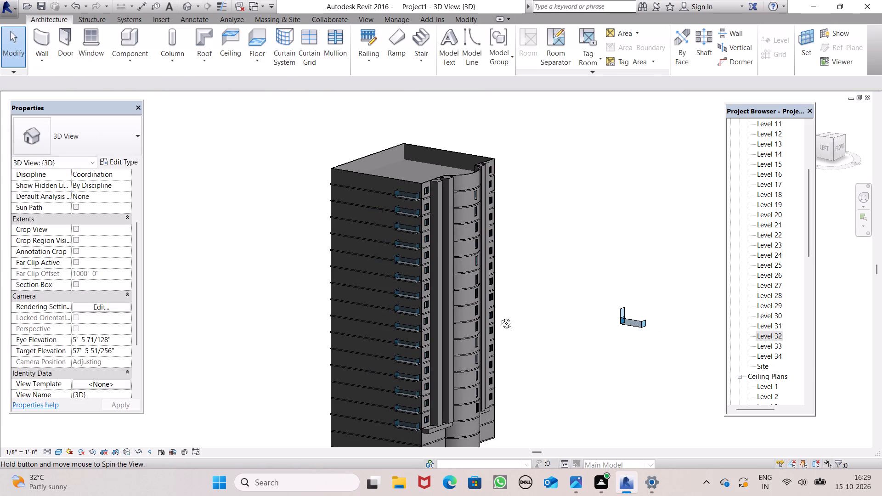
{"action": "middle_click_drag", "start_coordinate": [499, 316], "coordinate": [337, 306], "text": "shift"}
{"action": "scroll", "coordinate": [414, 287], "scroll_direction": "up", "scroll_amount": 1, "text": "shift"}
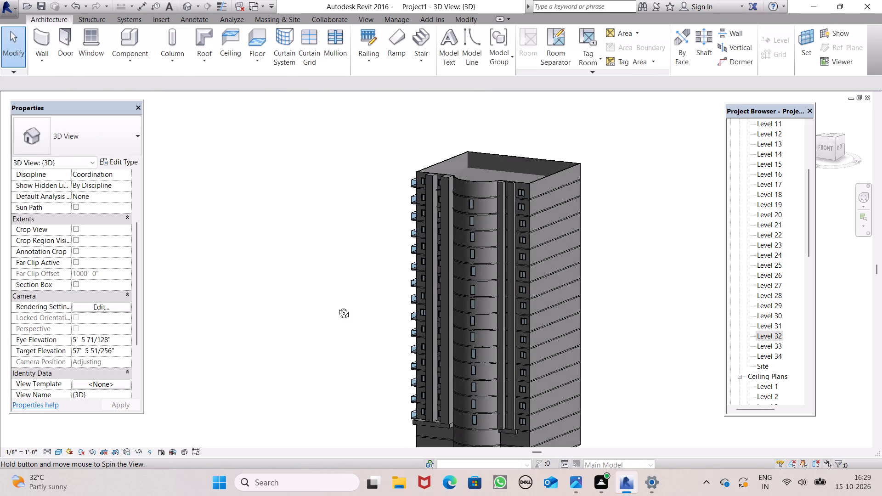
{"action": "middle_click_drag", "start_coordinate": [337, 306], "coordinate": [338, 304], "text": "shift"}
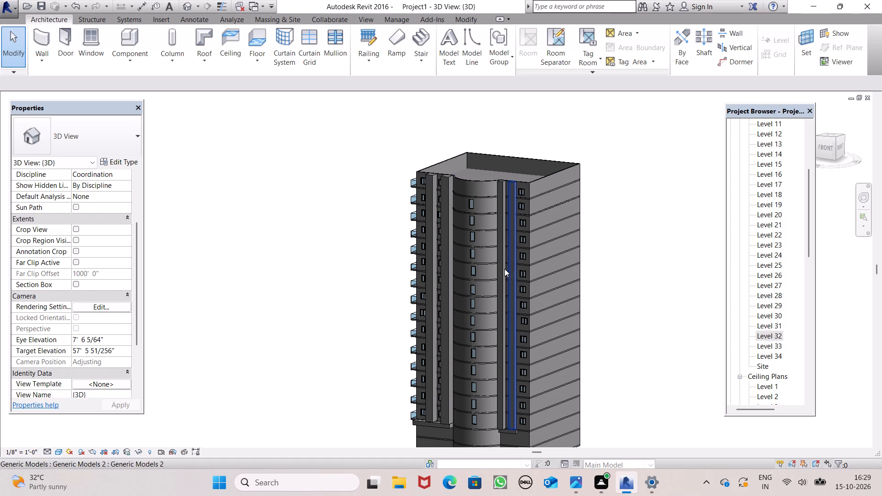
{"action": "scroll", "coordinate": [413, 299], "scroll_direction": "up", "scroll_amount": 2}
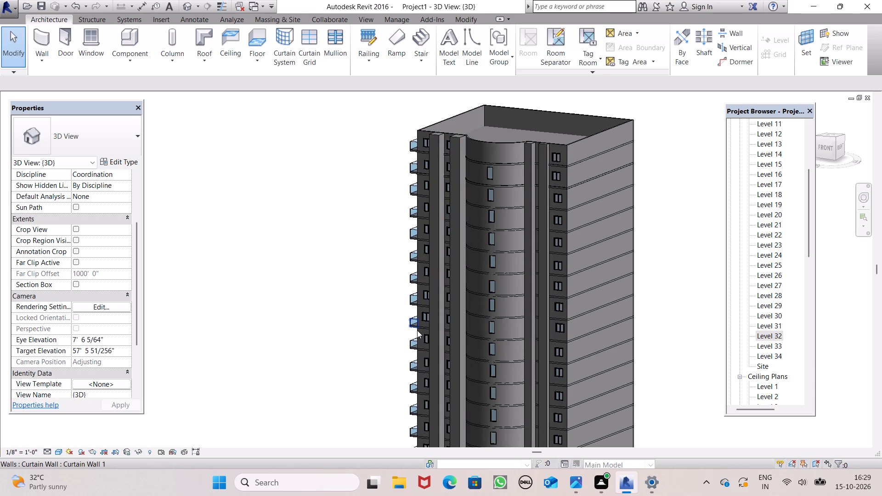
{"action": "scroll", "coordinate": [417, 330], "scroll_direction": "down", "scroll_amount": 2}
{"action": "scroll", "coordinate": [452, 318], "scroll_direction": "down", "scroll_amount": 1}
{"action": "middle_click_drag", "start_coordinate": [475, 366], "coordinate": [480, 373], "text": "shift"}
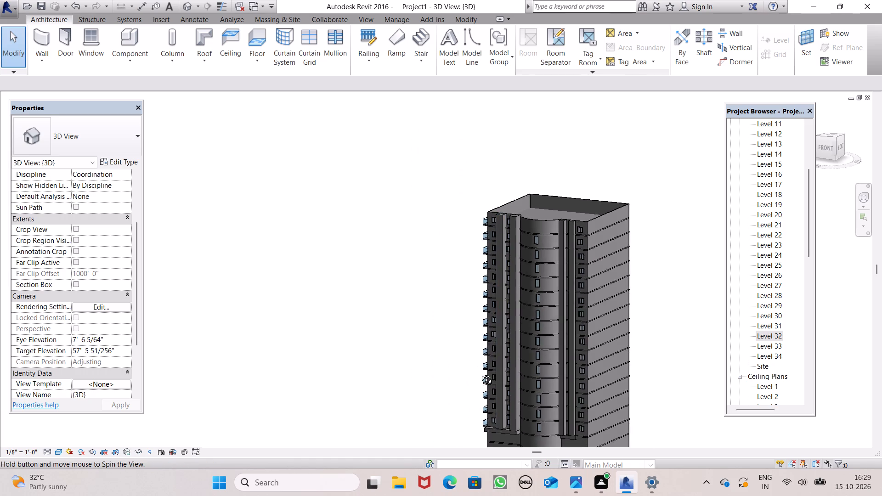
{"action": "middle_click_drag", "start_coordinate": [480, 373], "coordinate": [520, 410], "text": "shift"}
{"action": "scroll", "coordinate": [514, 276], "scroll_direction": "up", "scroll_amount": 8, "text": "shift"}
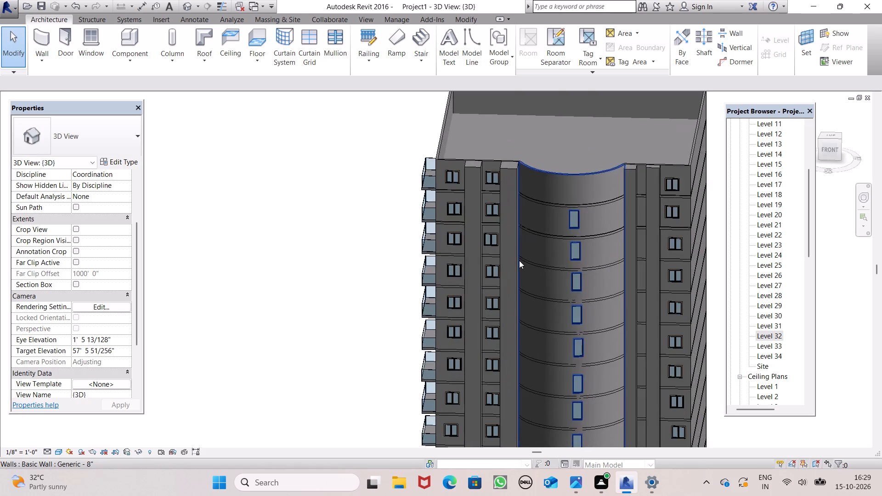
{"action": "scroll", "coordinate": [518, 255], "scroll_direction": "down", "scroll_amount": 4}
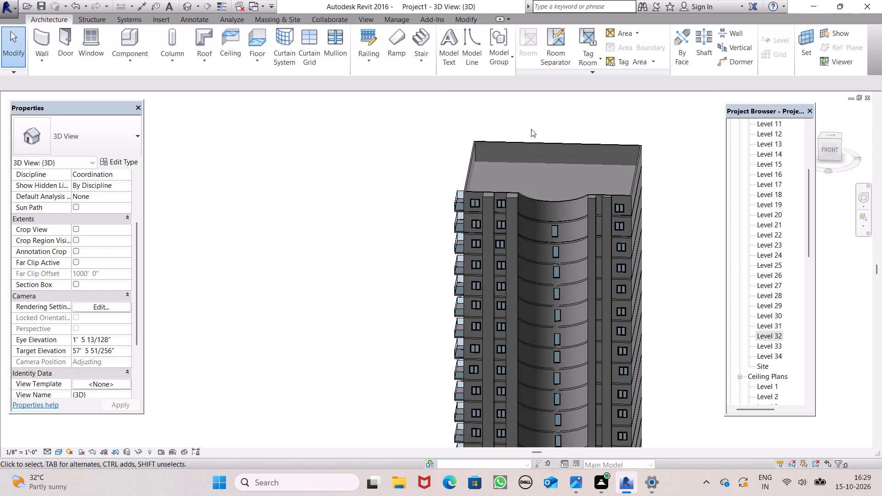
{"action": "scroll", "coordinate": [531, 130], "scroll_direction": "up", "scroll_amount": 5}
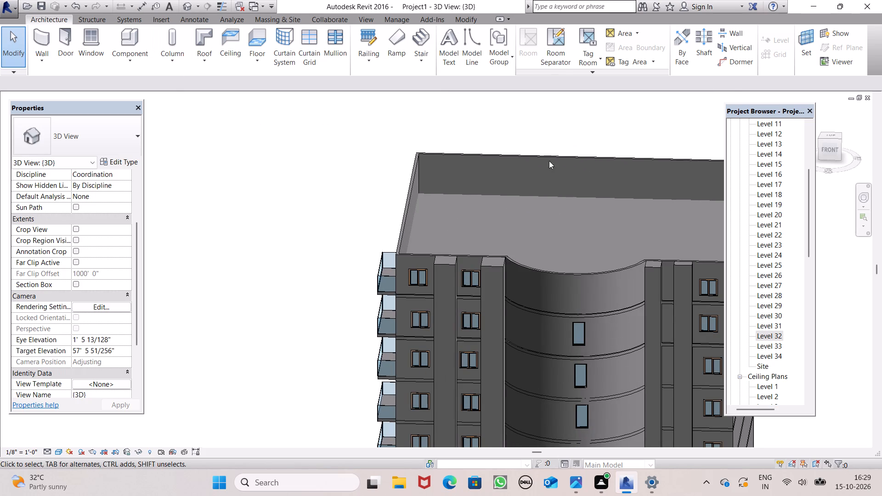
{"action": "scroll", "coordinate": [583, 190], "scroll_direction": "down", "scroll_amount": 3}
{"action": "scroll", "coordinate": [465, 164], "scroll_direction": "down", "scroll_amount": 1}
{"action": "scroll", "coordinate": [455, 162], "scroll_direction": "up", "scroll_amount": 5}
{"action": "scroll", "coordinate": [454, 162], "scroll_direction": "down", "scroll_amount": 4}
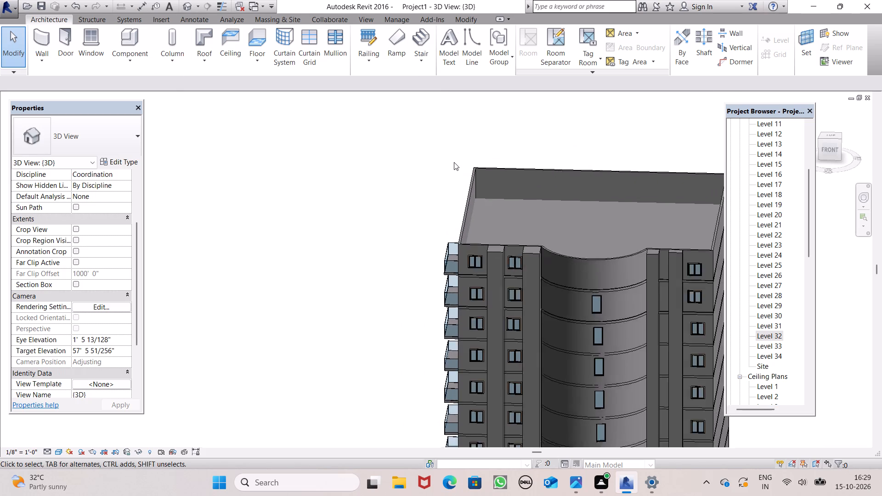
{"action": "scroll", "coordinate": [454, 162], "scroll_direction": "down", "scroll_amount": 1}
{"action": "scroll", "coordinate": [630, 215], "scroll_direction": "up", "scroll_amount": 2}
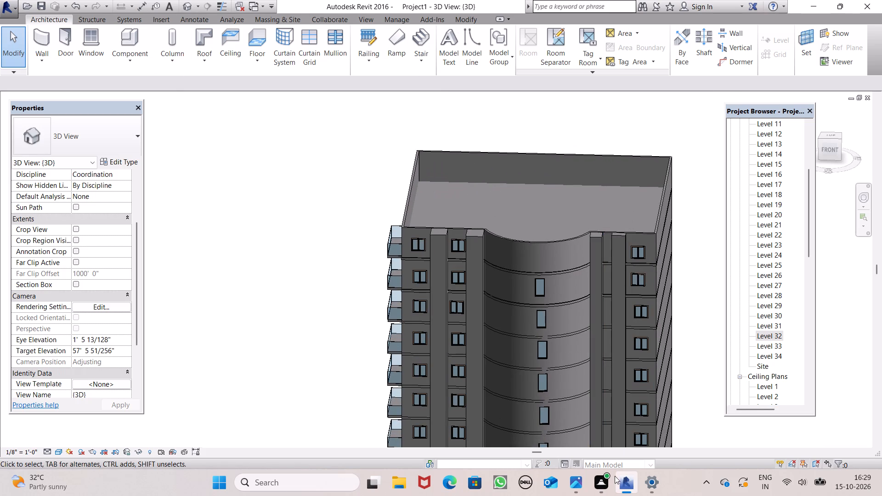
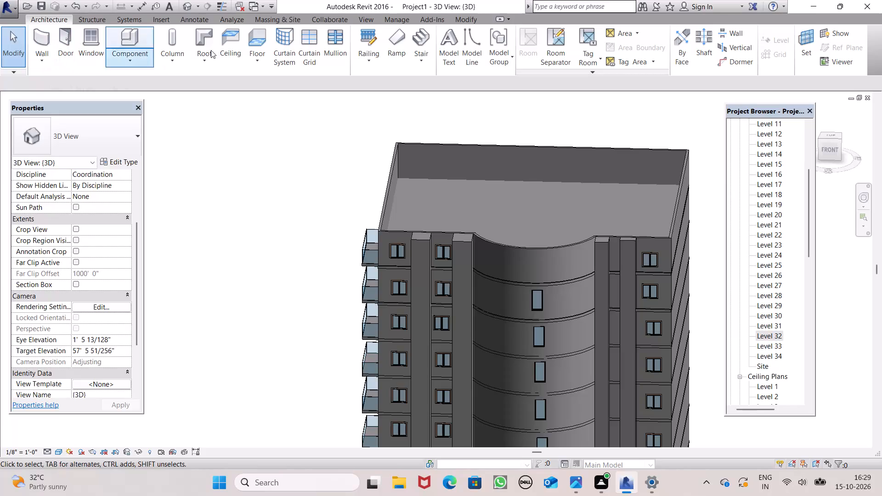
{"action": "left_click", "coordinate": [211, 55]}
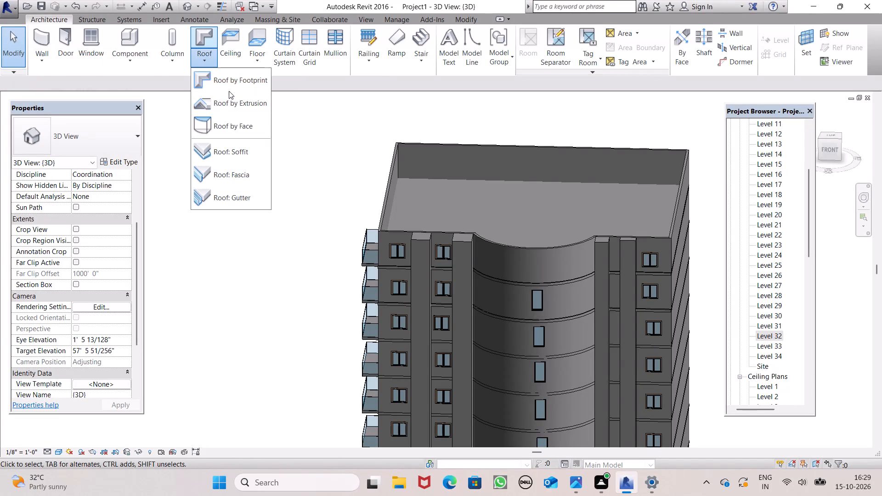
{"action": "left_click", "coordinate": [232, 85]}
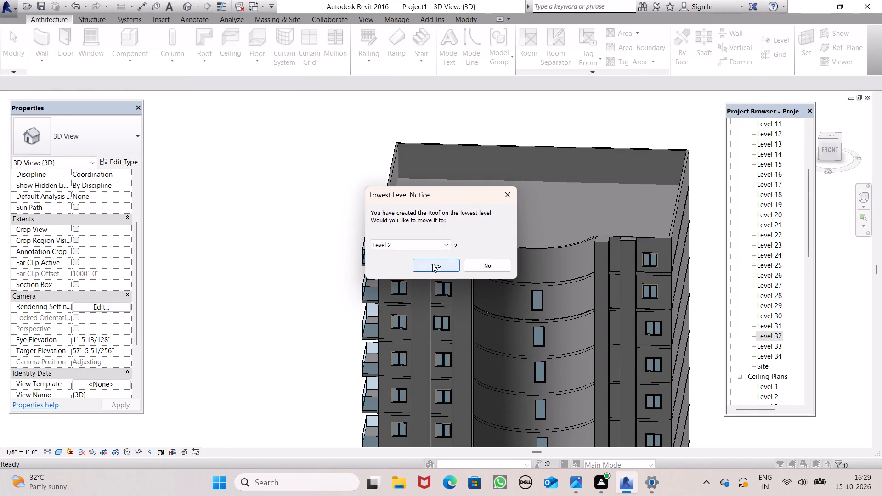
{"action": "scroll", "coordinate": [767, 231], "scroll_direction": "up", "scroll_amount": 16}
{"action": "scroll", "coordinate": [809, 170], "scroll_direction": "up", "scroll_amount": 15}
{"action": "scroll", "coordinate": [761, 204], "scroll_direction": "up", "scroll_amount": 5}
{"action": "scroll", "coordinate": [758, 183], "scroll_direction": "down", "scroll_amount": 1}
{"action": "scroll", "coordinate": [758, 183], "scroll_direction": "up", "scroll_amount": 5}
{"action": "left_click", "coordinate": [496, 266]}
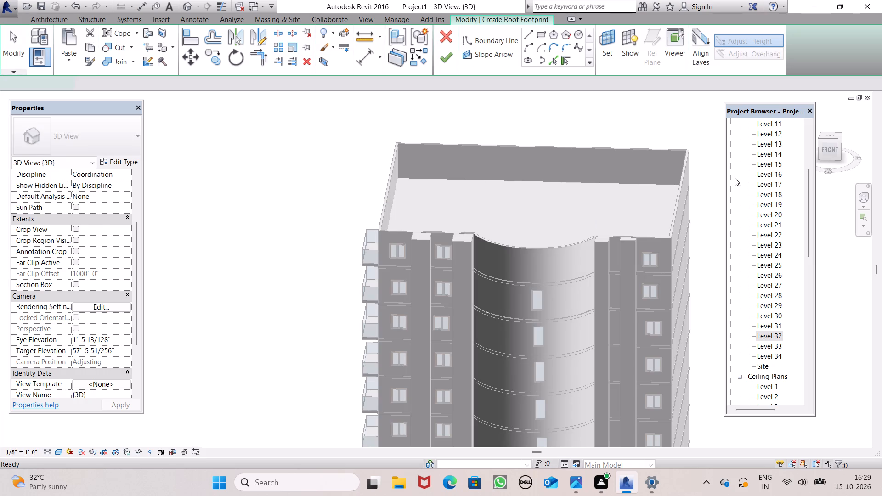
Open the Level 34 floor plan, showing the whole building outline.
{"action": "scroll", "coordinate": [780, 180], "scroll_direction": "up", "scroll_amount": 20}
{"action": "scroll", "coordinate": [780, 180], "scroll_direction": "up", "scroll_amount": 6}
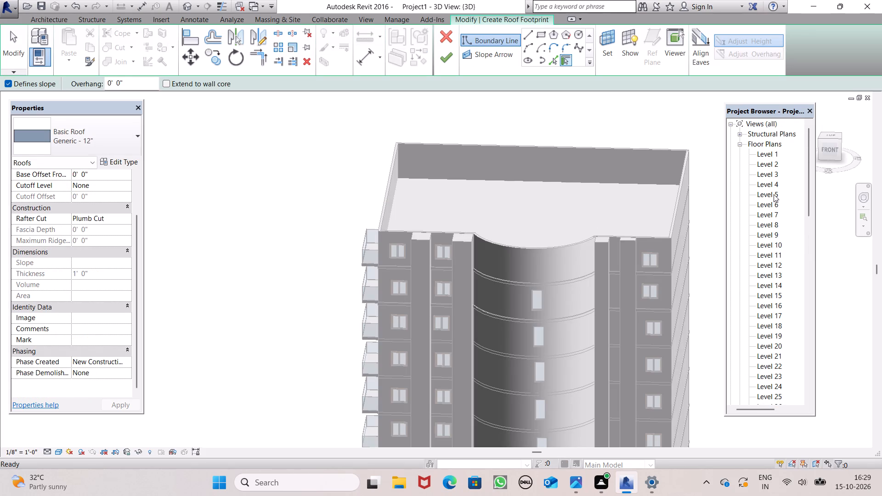
{"action": "scroll", "coordinate": [786, 254], "scroll_direction": "down", "scroll_amount": 4}
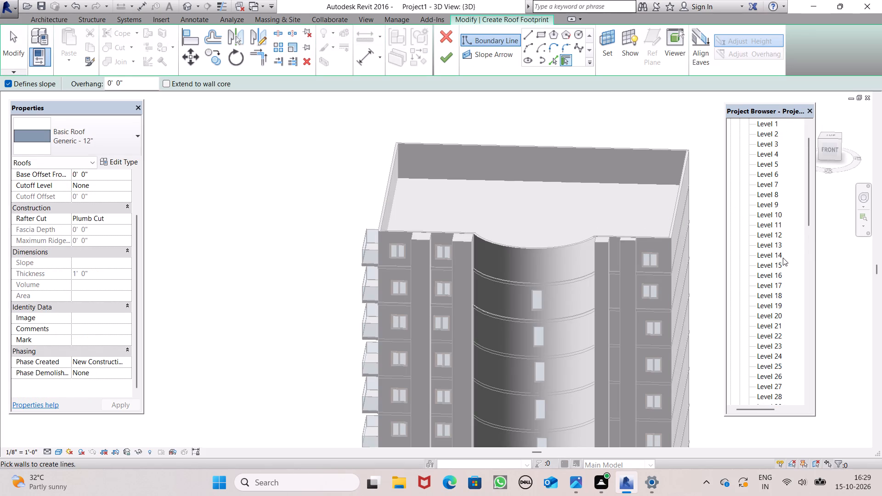
{"action": "scroll", "coordinate": [783, 259], "scroll_direction": "down", "scroll_amount": 8}
{"action": "double_click", "coordinate": [763, 364]}
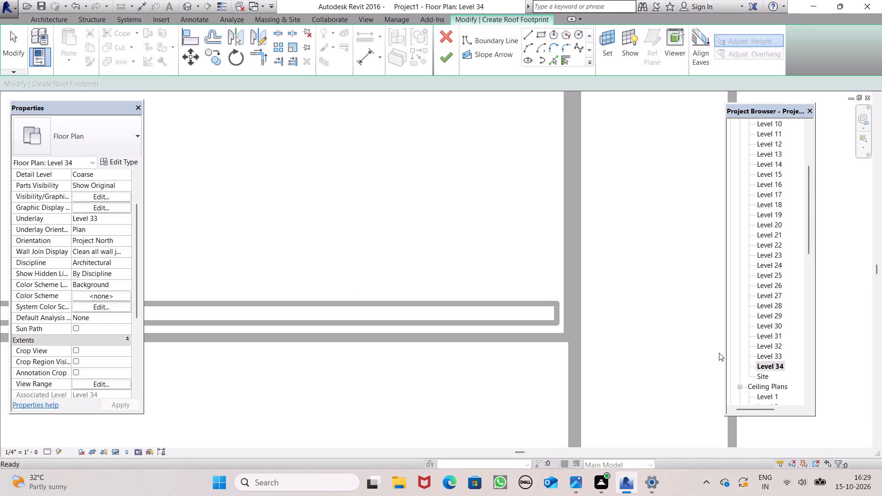
{"action": "scroll", "coordinate": [520, 333], "scroll_direction": "down", "scroll_amount": 4}
{"action": "scroll", "coordinate": [545, 423], "scroll_direction": "down", "scroll_amount": 19}
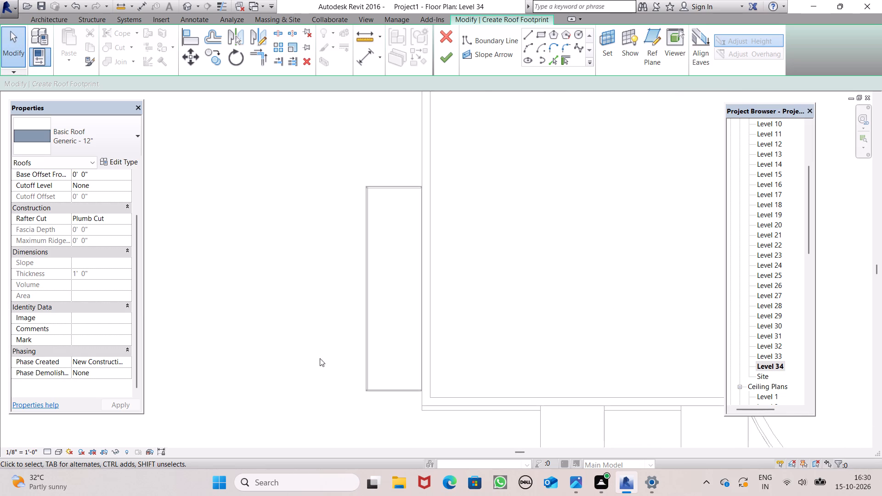
{"action": "scroll", "coordinate": [320, 358], "scroll_direction": "down", "scroll_amount": 4}
{"action": "scroll", "coordinate": [426, 323], "scroll_direction": "up", "scroll_amount": 1}
{"action": "scroll", "coordinate": [354, 355], "scroll_direction": "down", "scroll_amount": 10}
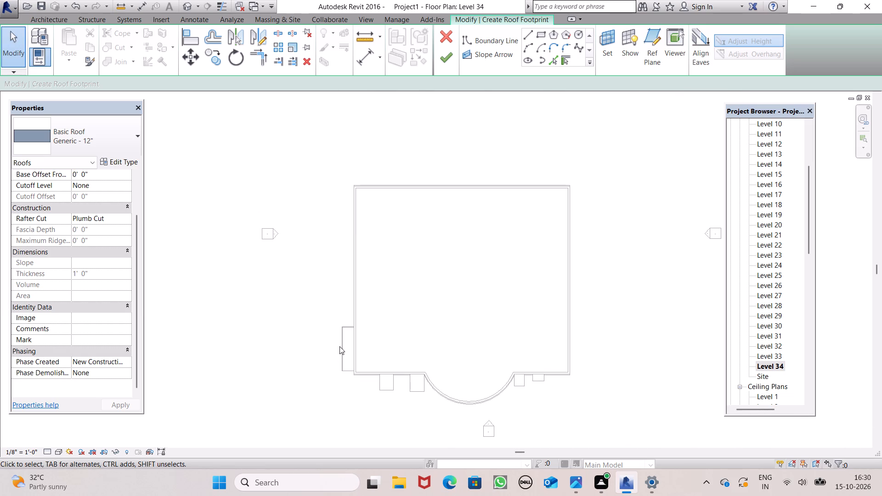
{"action": "scroll", "coordinate": [339, 346], "scroll_direction": "down", "scroll_amount": 1}
{"action": "scroll", "coordinate": [452, 325], "scroll_direction": "up", "scroll_amount": 2}
{"action": "scroll", "coordinate": [376, 281], "scroll_direction": "up", "scroll_amount": 1}
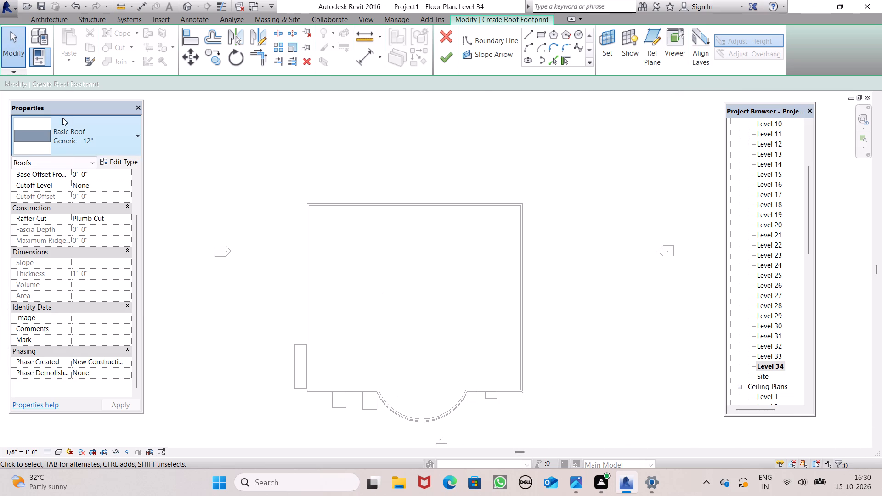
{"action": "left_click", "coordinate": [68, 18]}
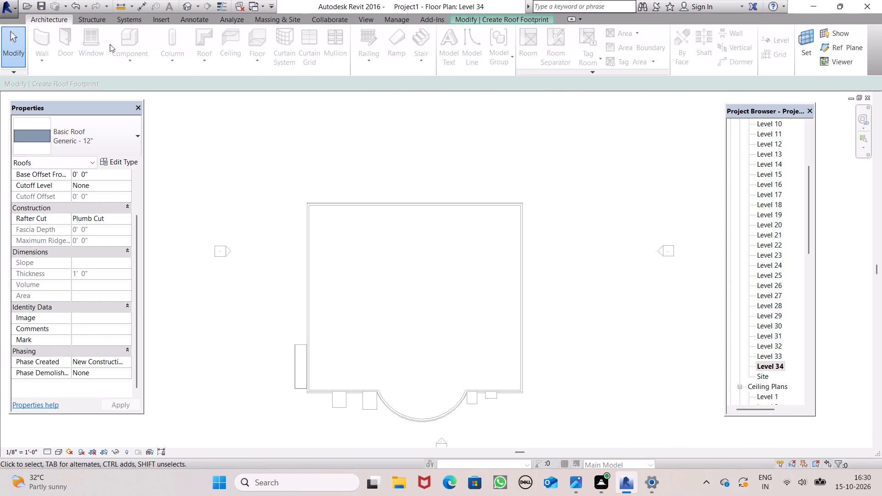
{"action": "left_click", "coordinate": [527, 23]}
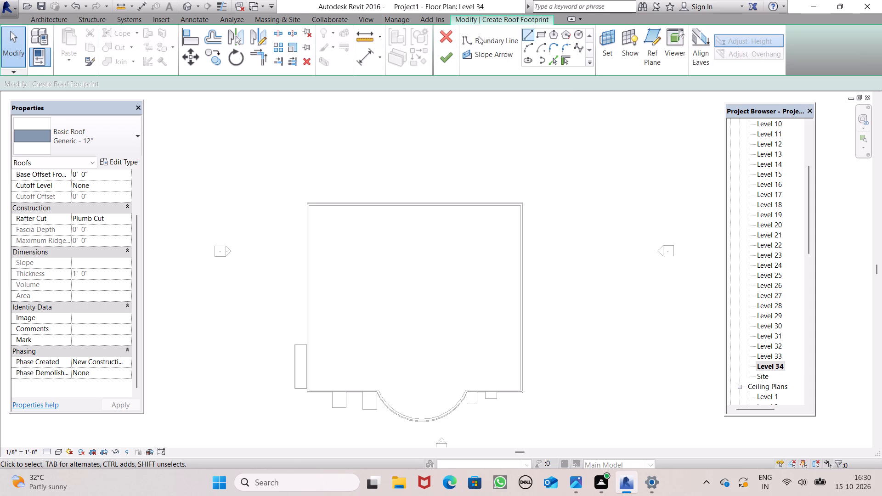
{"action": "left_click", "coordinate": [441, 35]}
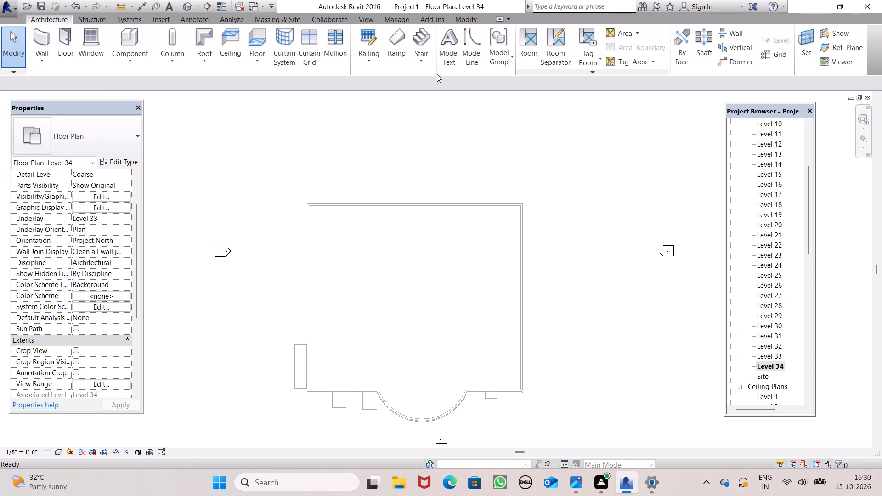
Start a Roof by Footprint on Level 34 with Defines slope turned off.
{"action": "left_click", "coordinate": [204, 36]}
{"action": "left_click", "coordinate": [7, 80]}
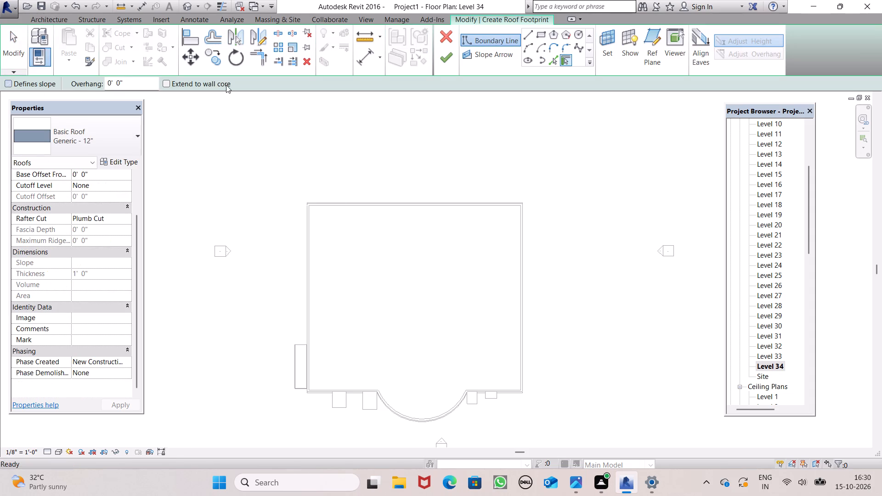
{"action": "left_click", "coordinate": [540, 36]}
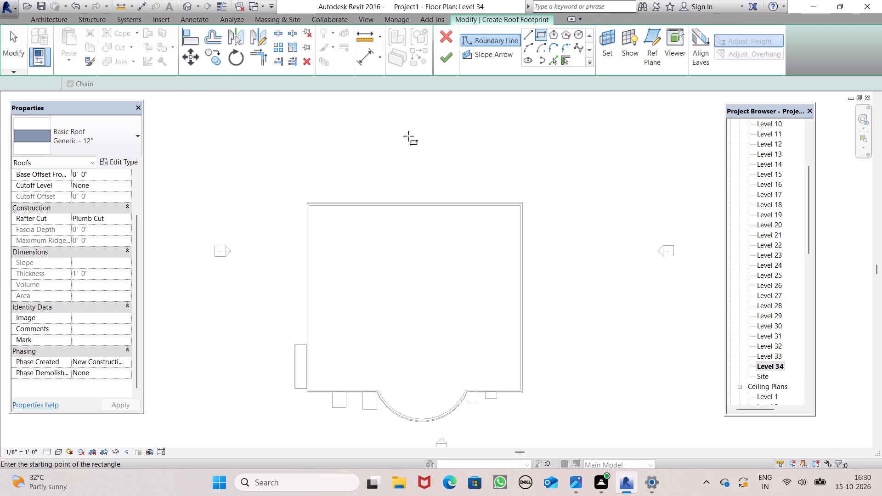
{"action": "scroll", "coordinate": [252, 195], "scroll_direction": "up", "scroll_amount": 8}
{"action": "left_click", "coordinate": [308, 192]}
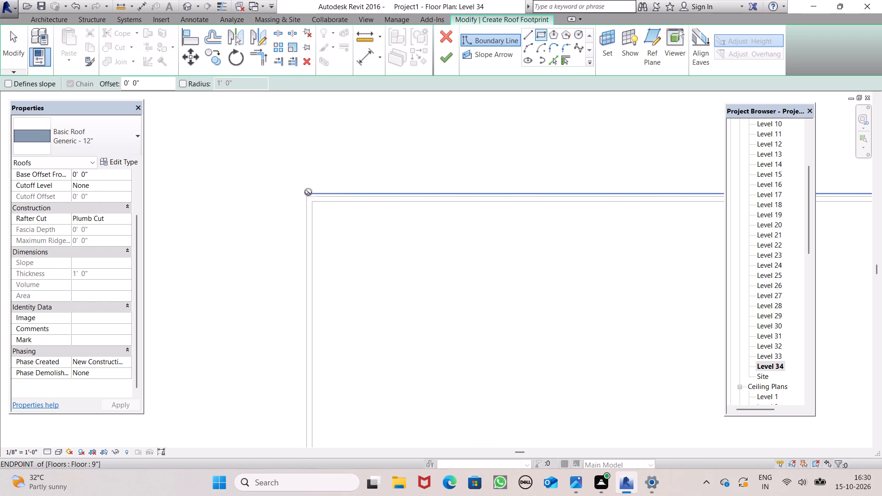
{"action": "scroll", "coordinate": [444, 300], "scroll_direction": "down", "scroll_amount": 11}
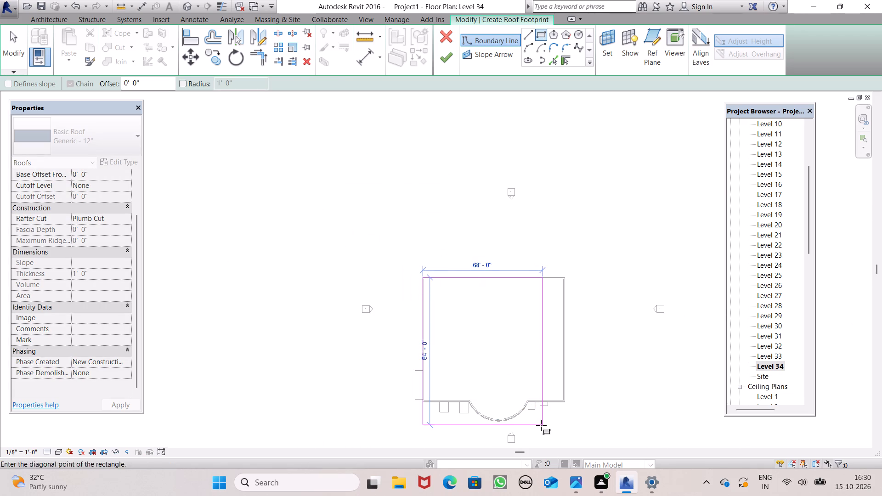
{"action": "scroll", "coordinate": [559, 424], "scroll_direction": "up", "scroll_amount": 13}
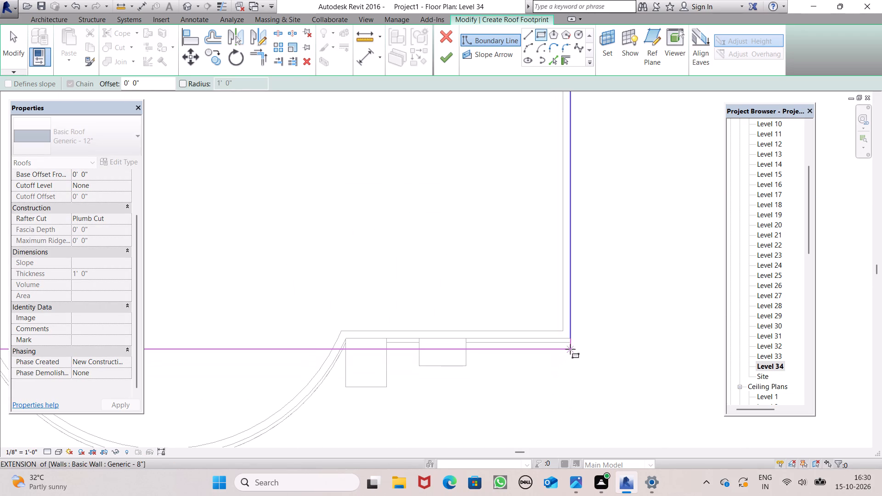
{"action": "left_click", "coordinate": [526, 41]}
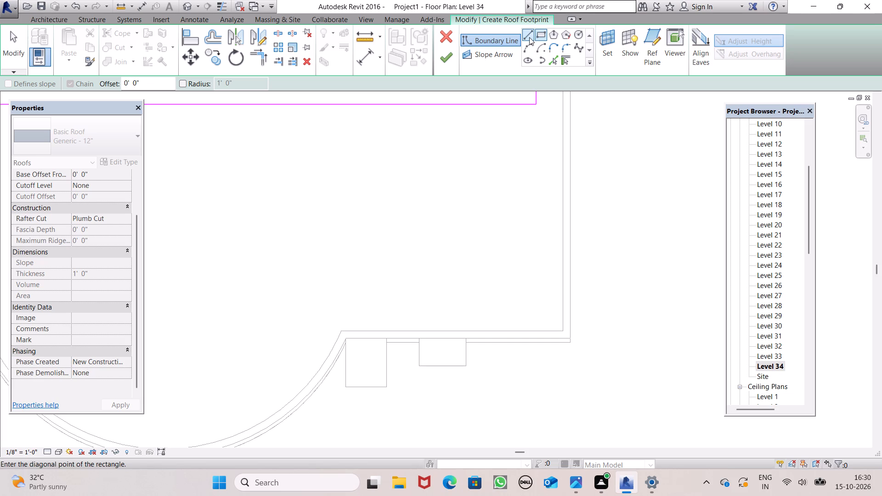
Sketch straight roof boundary lines along the north edge (about 81'), the full east edge, and the south edge up to the curved bay.
{"action": "left_click", "coordinate": [530, 35]}
{"action": "scroll", "coordinate": [553, 252], "scroll_direction": "down", "scroll_amount": 1}
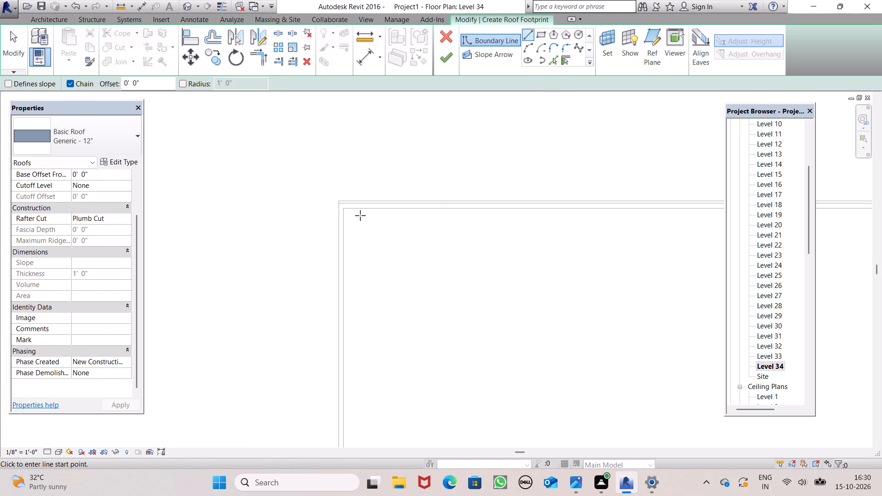
{"action": "left_click", "coordinate": [337, 203]}
{"action": "scroll", "coordinate": [441, 198], "scroll_direction": "down", "scroll_amount": 8}
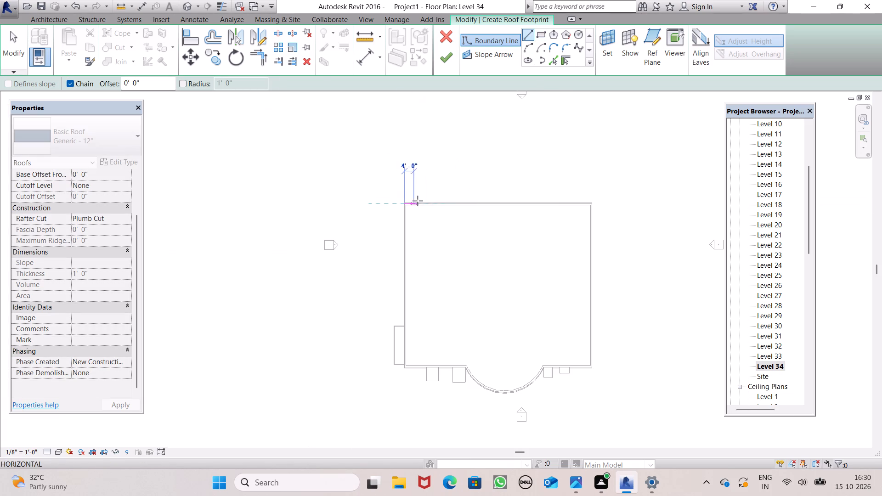
{"action": "scroll", "coordinate": [622, 201], "scroll_direction": "up", "scroll_amount": 9}
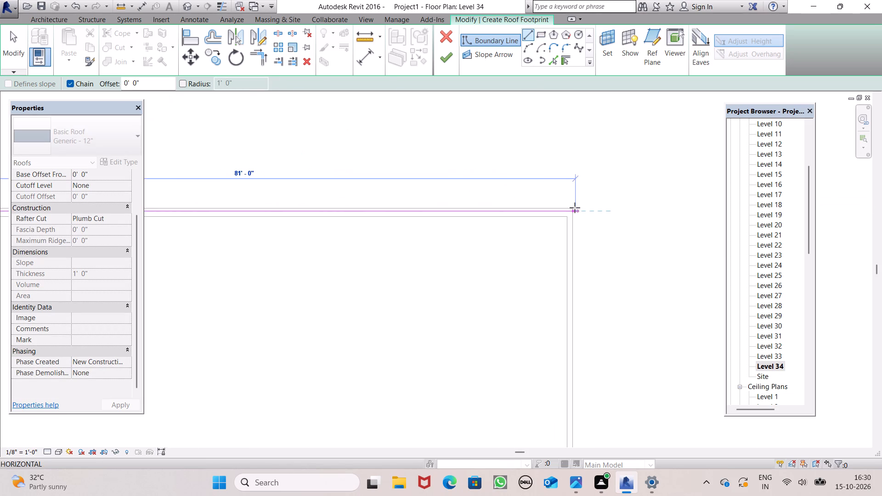
{"action": "left_click", "coordinate": [571, 208]}
{"action": "scroll", "coordinate": [582, 172], "scroll_direction": "down", "scroll_amount": 4}
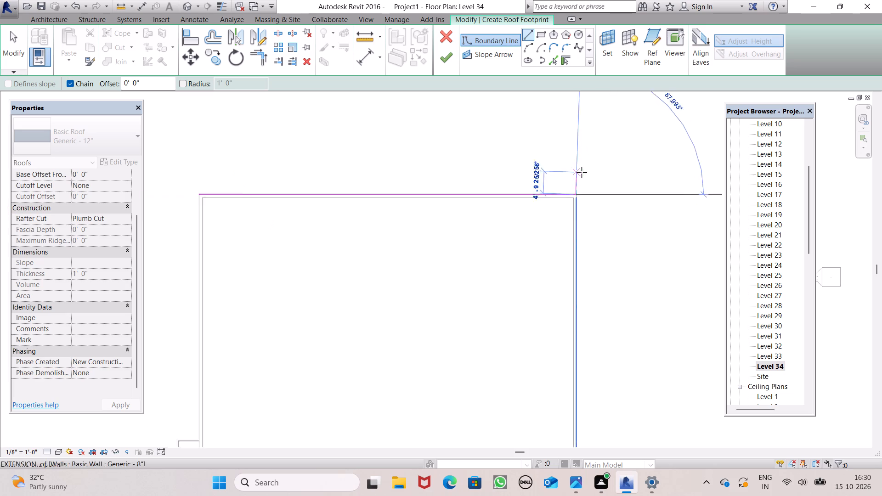
{"action": "scroll", "coordinate": [582, 172], "scroll_direction": "down", "scroll_amount": 6}
{"action": "scroll", "coordinate": [621, 365], "scroll_direction": "up", "scroll_amount": 7}
{"action": "scroll", "coordinate": [518, 333], "scroll_direction": "up", "scroll_amount": 7}
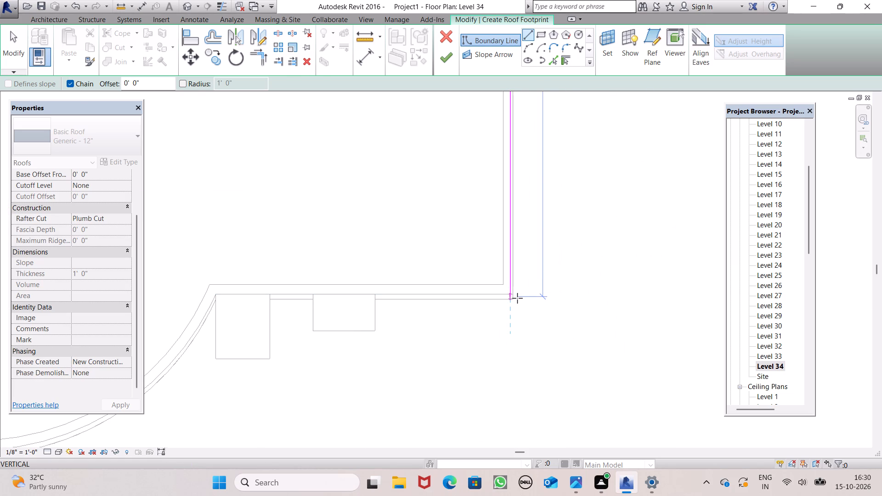
{"action": "left_click", "coordinate": [517, 298]}
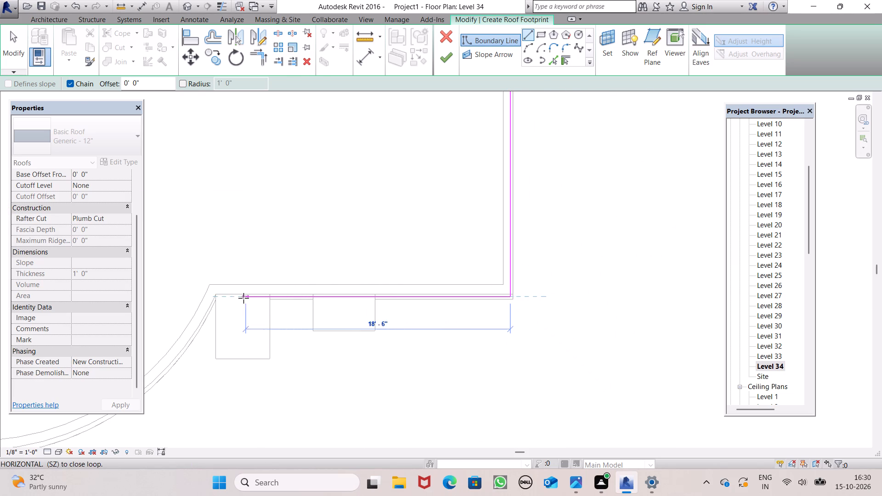
{"action": "left_click", "coordinate": [217, 296]}
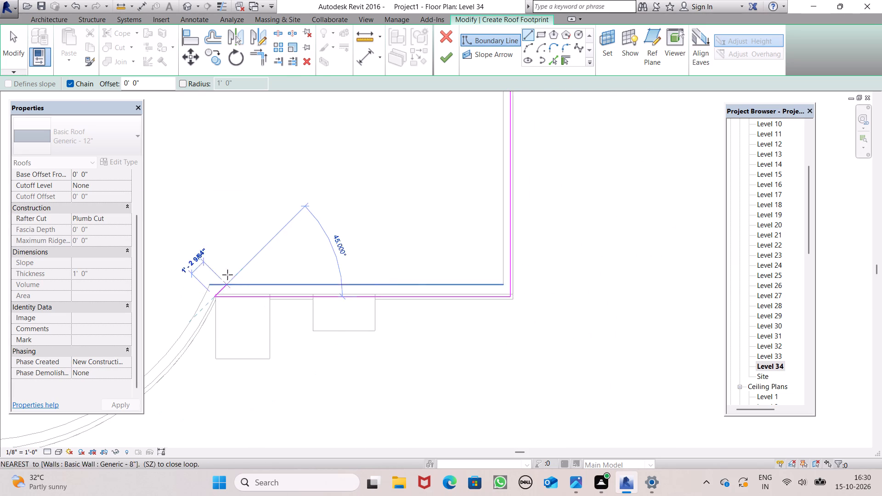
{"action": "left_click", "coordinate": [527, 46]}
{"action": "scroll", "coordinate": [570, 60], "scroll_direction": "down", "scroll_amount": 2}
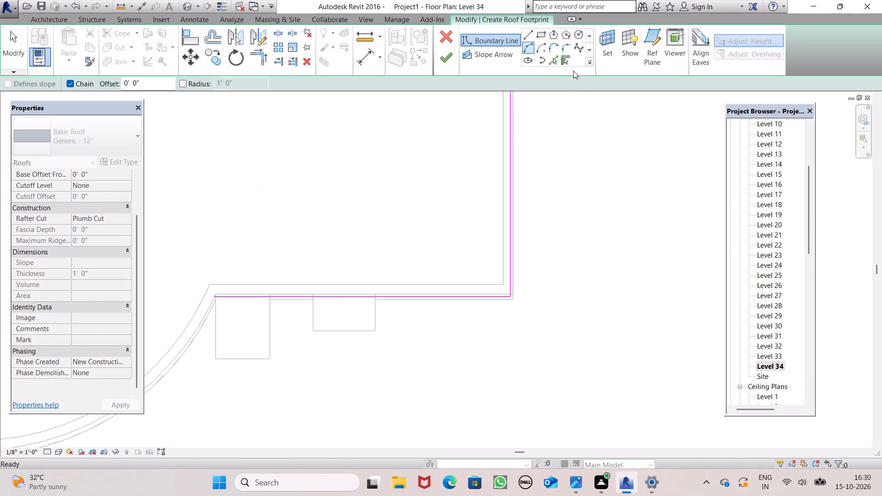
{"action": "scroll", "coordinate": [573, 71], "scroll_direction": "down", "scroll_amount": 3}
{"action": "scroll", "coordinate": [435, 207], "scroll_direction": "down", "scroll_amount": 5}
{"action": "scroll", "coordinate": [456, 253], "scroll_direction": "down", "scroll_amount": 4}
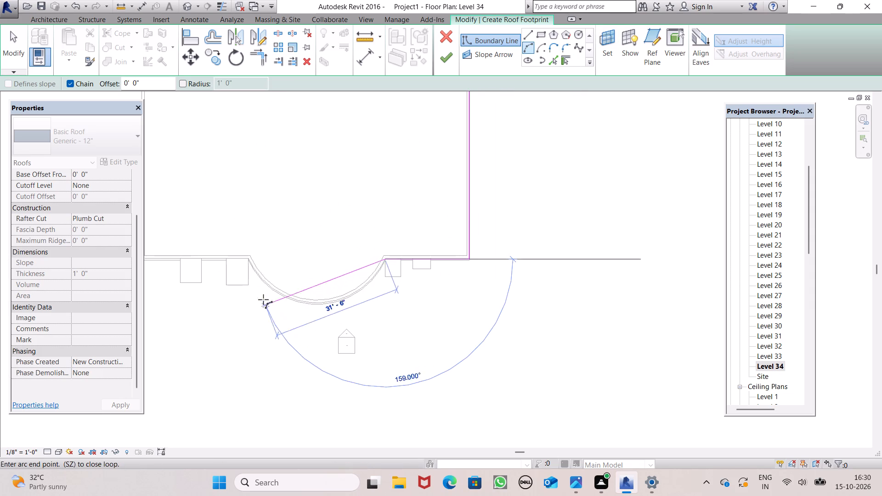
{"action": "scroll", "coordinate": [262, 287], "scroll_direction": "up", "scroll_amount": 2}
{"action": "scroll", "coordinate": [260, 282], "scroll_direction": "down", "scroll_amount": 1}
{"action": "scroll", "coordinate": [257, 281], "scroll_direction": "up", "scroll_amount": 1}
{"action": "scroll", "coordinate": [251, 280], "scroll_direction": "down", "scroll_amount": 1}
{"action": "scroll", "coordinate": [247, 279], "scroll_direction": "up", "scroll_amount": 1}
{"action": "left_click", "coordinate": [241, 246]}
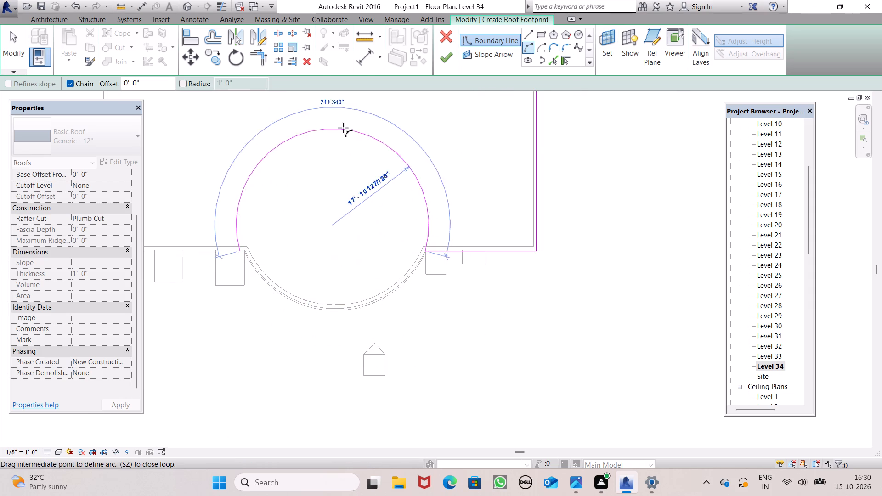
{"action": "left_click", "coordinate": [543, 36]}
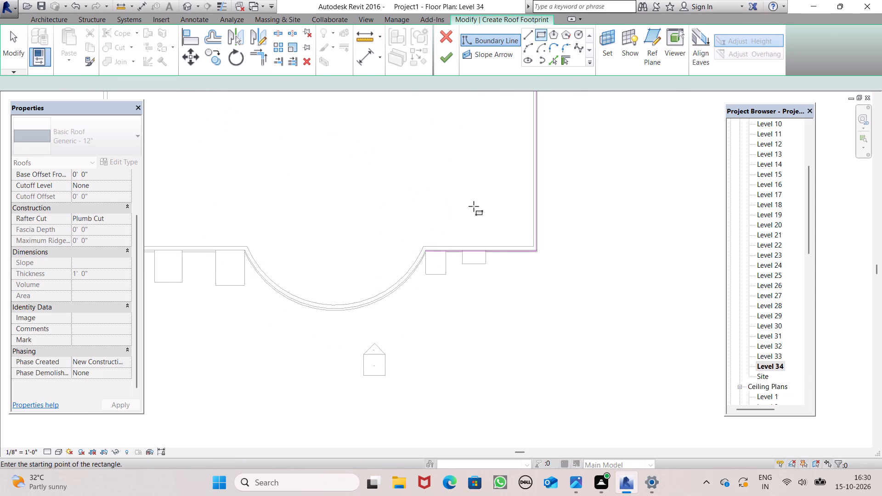
Sketch a roof boundary arc with a radius of about 18'-4" along the outer edge of the curved south bay.
{"action": "left_click", "coordinate": [527, 44]}
{"action": "left_click", "coordinate": [428, 250]}
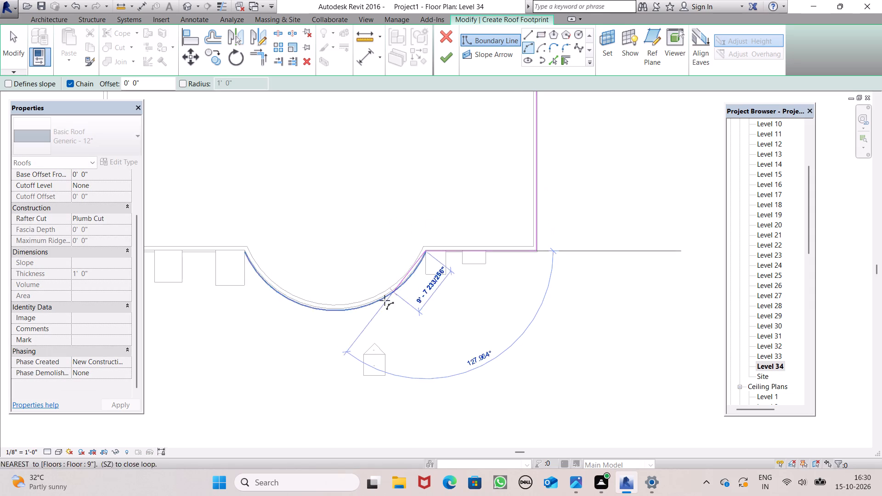
{"action": "left_click", "coordinate": [245, 252]}
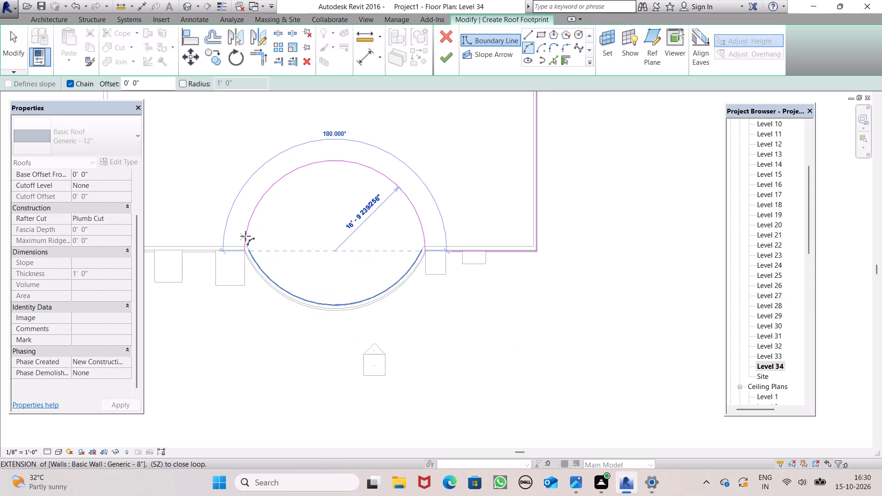
{"action": "scroll", "coordinate": [241, 254], "scroll_direction": "up", "scroll_amount": 5}
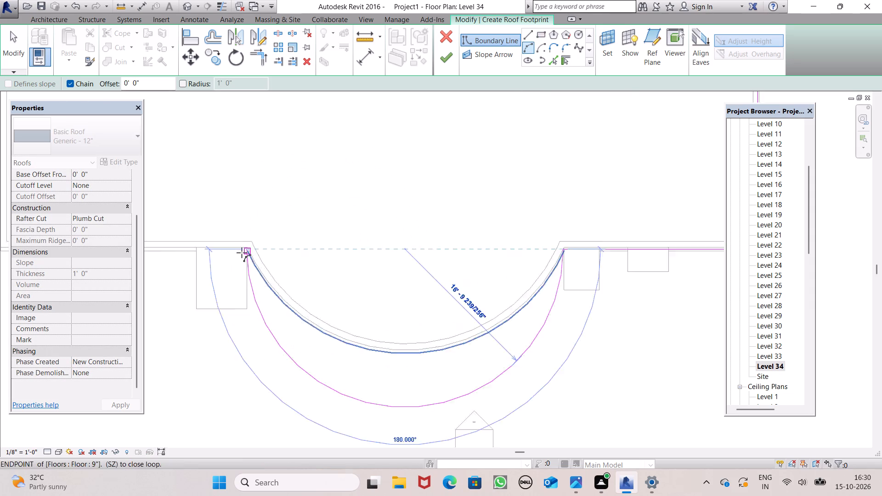
{"action": "scroll", "coordinate": [242, 253], "scroll_direction": "up", "scroll_amount": 3}
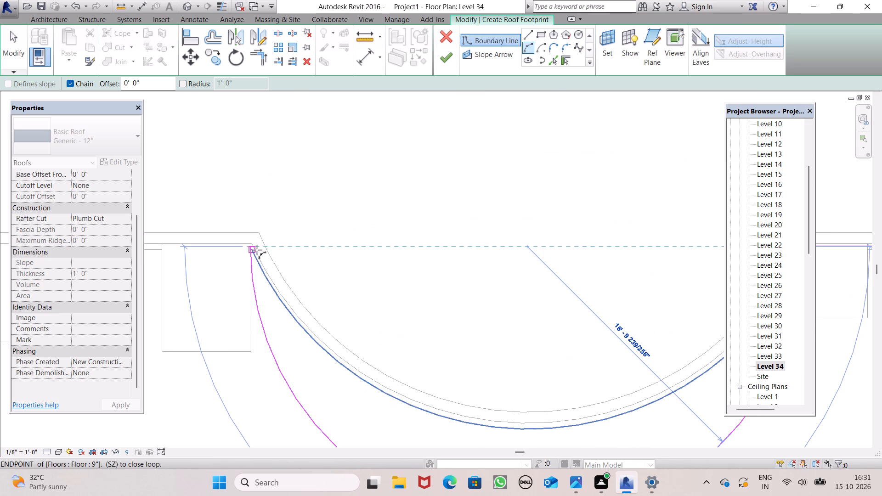
{"action": "scroll", "coordinate": [257, 248], "scroll_direction": "down", "scroll_amount": 7}
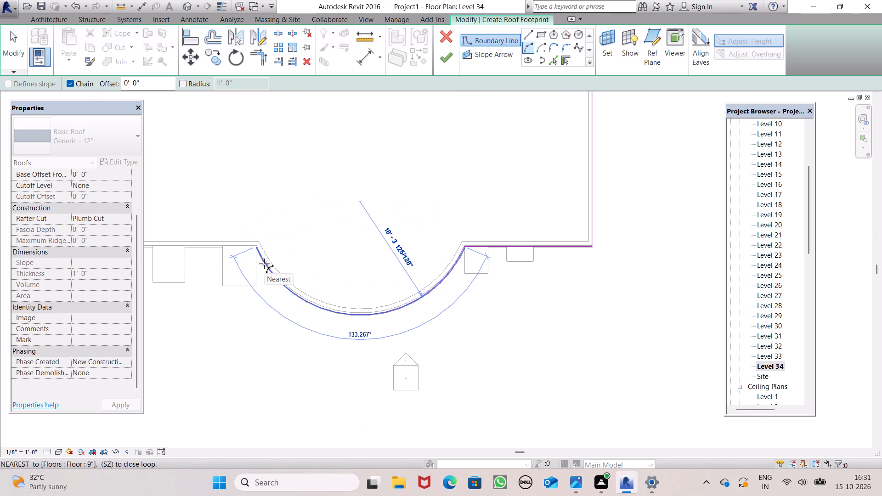
{"action": "left_click", "coordinate": [264, 264]}
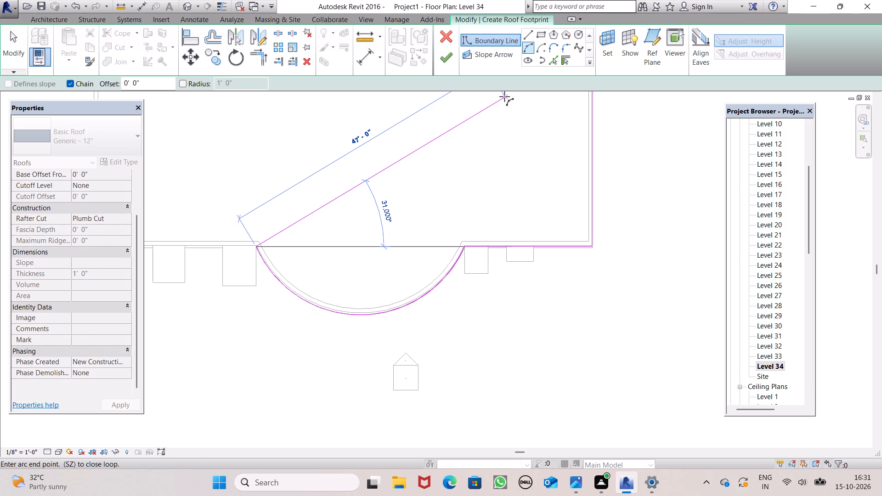
Sketch straight roof boundary lines along the remaining south edge west of the bay and up the full west edge, about 70' long.
{"action": "left_click", "coordinate": [526, 36]}
{"action": "scroll", "coordinate": [483, 249], "scroll_direction": "down", "scroll_amount": 4}
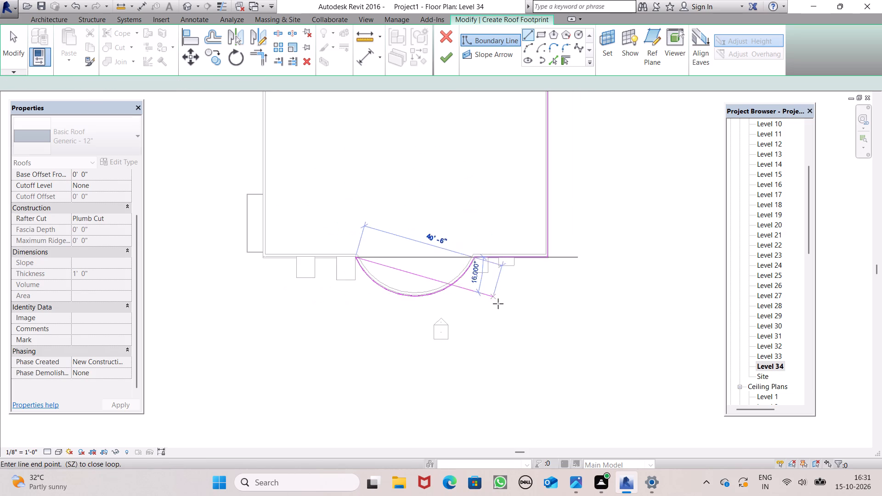
{"action": "scroll", "coordinate": [234, 257], "scroll_direction": "up", "scroll_amount": 4}
{"action": "scroll", "coordinate": [277, 257], "scroll_direction": "up", "scroll_amount": 6}
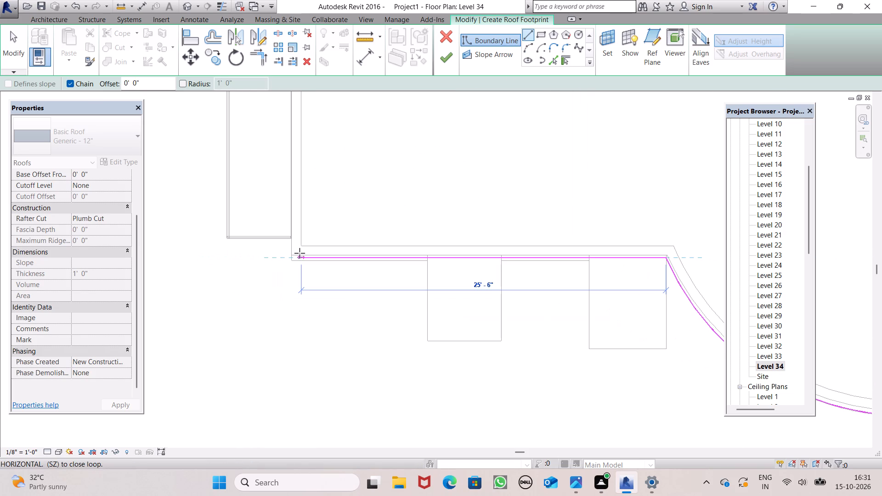
{"action": "left_click", "coordinate": [291, 253]}
{"action": "scroll", "coordinate": [289, 290], "scroll_direction": "down", "scroll_amount": 11}
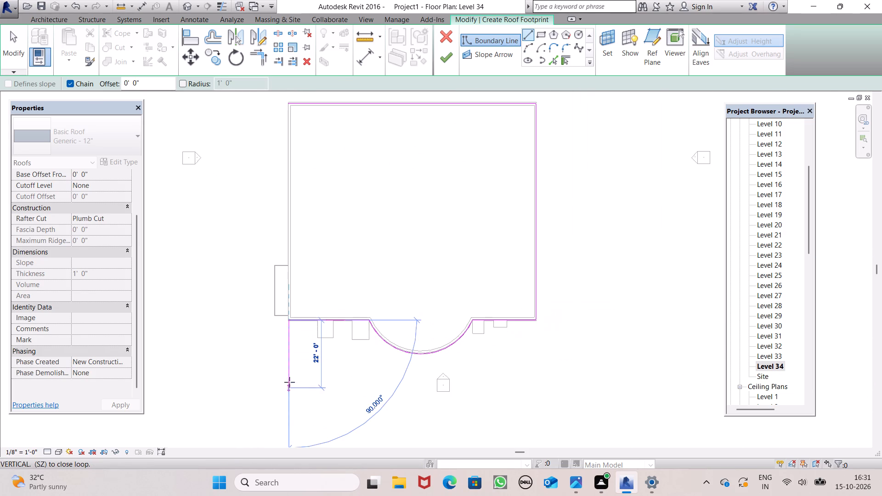
{"action": "scroll", "coordinate": [285, 110], "scroll_direction": "down", "scroll_amount": 1}
{"action": "scroll", "coordinate": [285, 110], "scroll_direction": "up", "scroll_amount": 5}
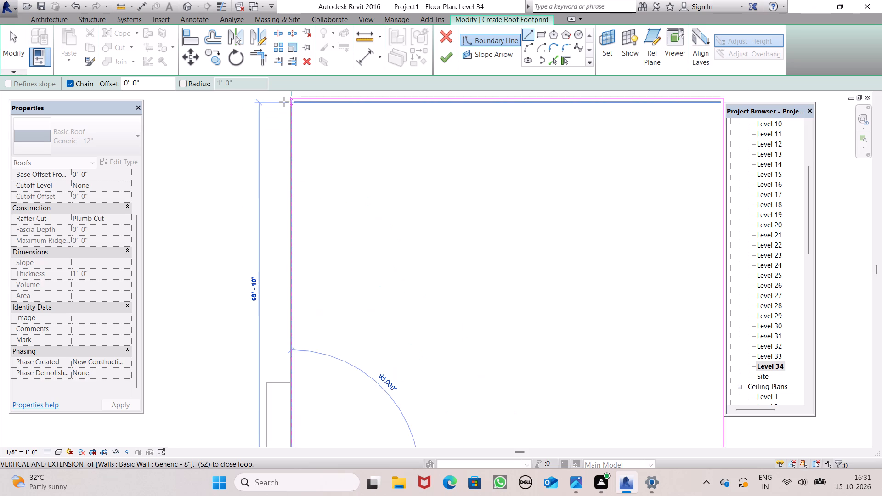
{"action": "scroll", "coordinate": [284, 102], "scroll_direction": "up", "scroll_amount": 6}
{"action": "scroll", "coordinate": [263, 182], "scroll_direction": "down", "scroll_amount": 7}
{"action": "scroll", "coordinate": [263, 149], "scroll_direction": "up", "scroll_amount": 7}
{"action": "scroll", "coordinate": [288, 195], "scroll_direction": "up", "scroll_amount": 2}
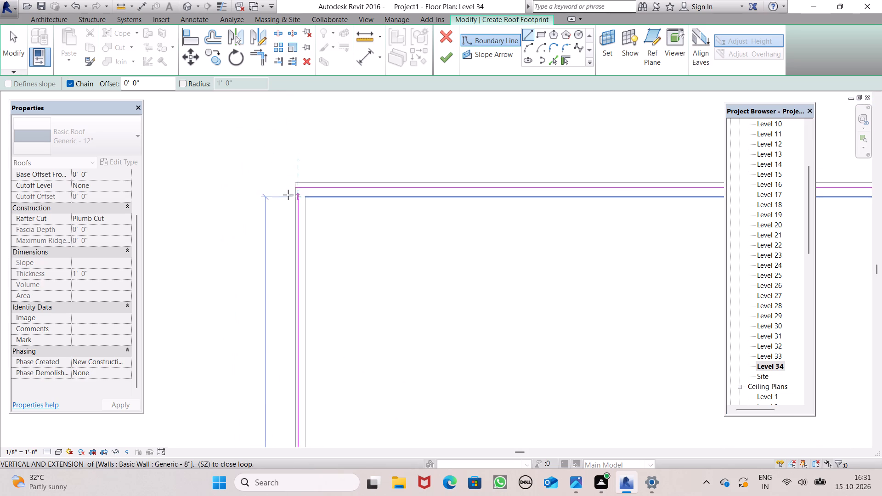
{"action": "scroll", "coordinate": [288, 195], "scroll_direction": "up", "scroll_amount": 2}
{"action": "scroll", "coordinate": [288, 195], "scroll_direction": "down", "scroll_amount": 1}
{"action": "scroll", "coordinate": [288, 195], "scroll_direction": "up", "scroll_amount": 2}
{"action": "left_click", "coordinate": [286, 180]}
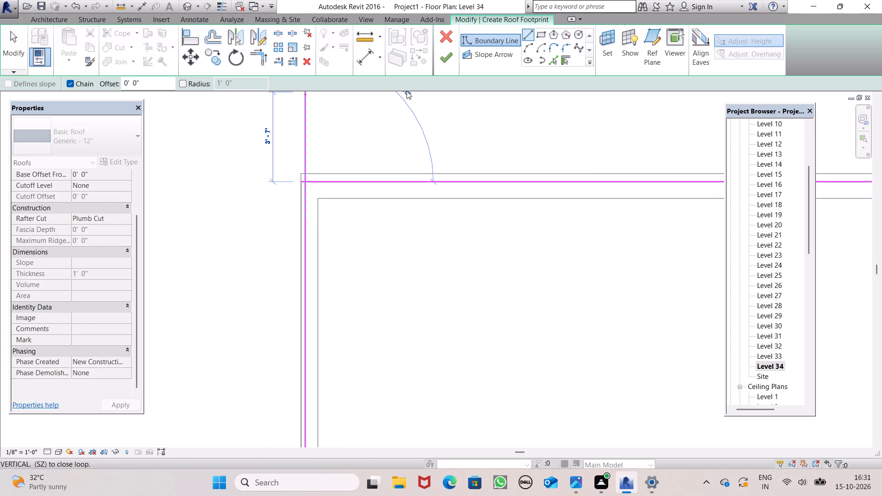
{"action": "key", "text": "Escape"}
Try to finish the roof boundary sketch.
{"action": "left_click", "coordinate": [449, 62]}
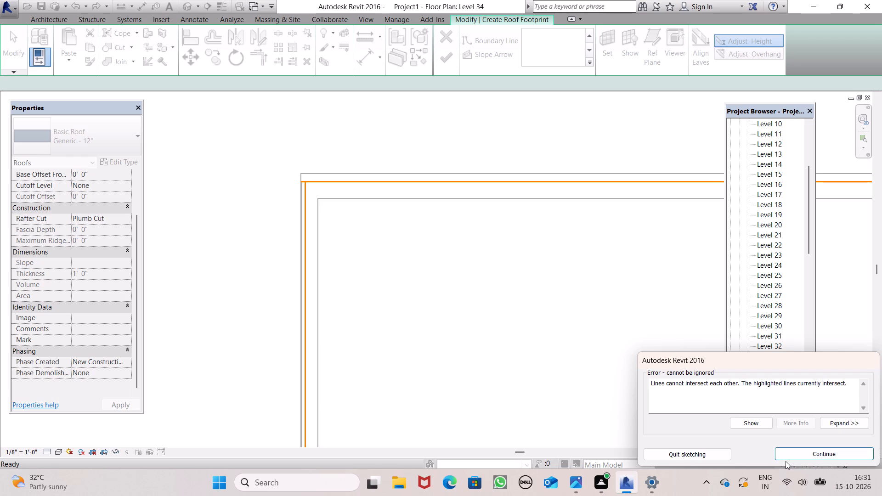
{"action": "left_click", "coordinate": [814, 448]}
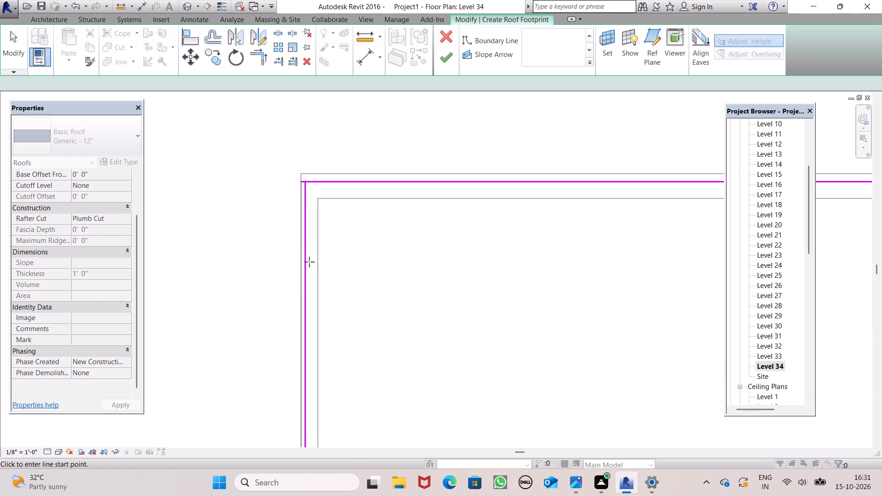
Shorten the north boundary line's west end so it meets the west boundary line at the northwest corner.
{"action": "scroll", "coordinate": [373, 136], "scroll_direction": "up", "scroll_amount": 7}
{"action": "key", "text": "Escape"}
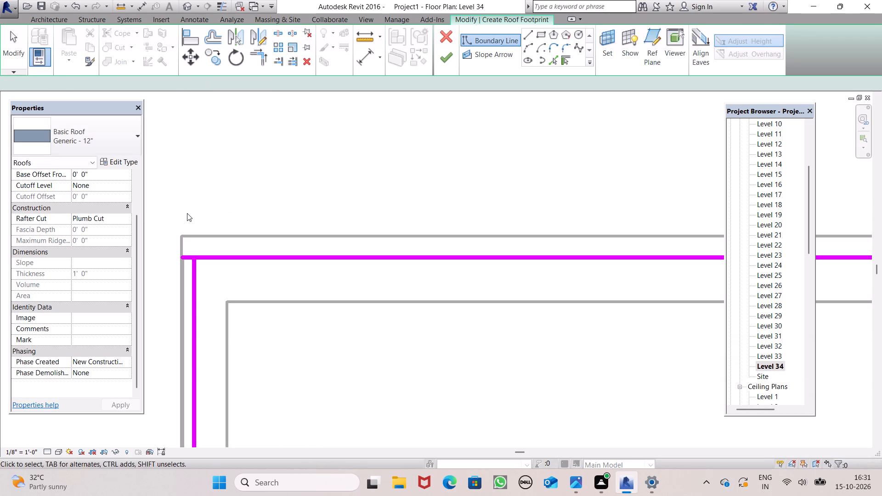
{"action": "left_click", "coordinate": [183, 258]}
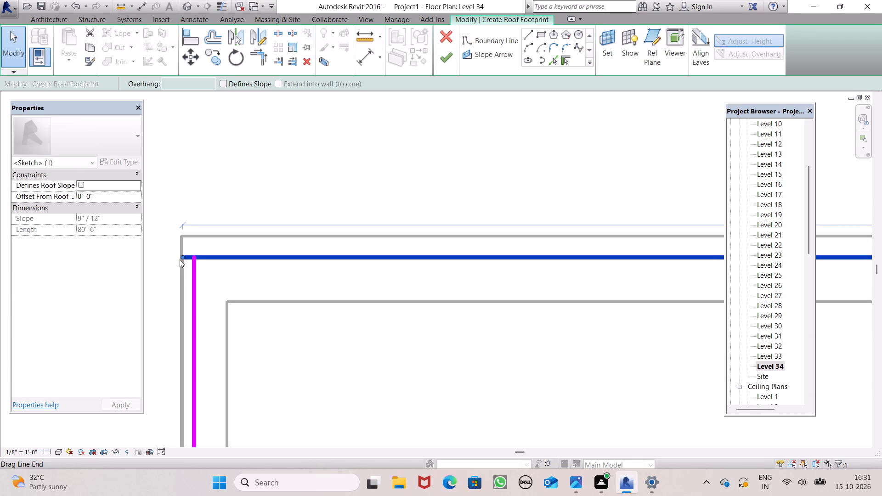
{"action": "left_click_drag", "start_coordinate": [183, 256], "coordinate": [195, 256]}
{"action": "left_click", "coordinate": [184, 196]}
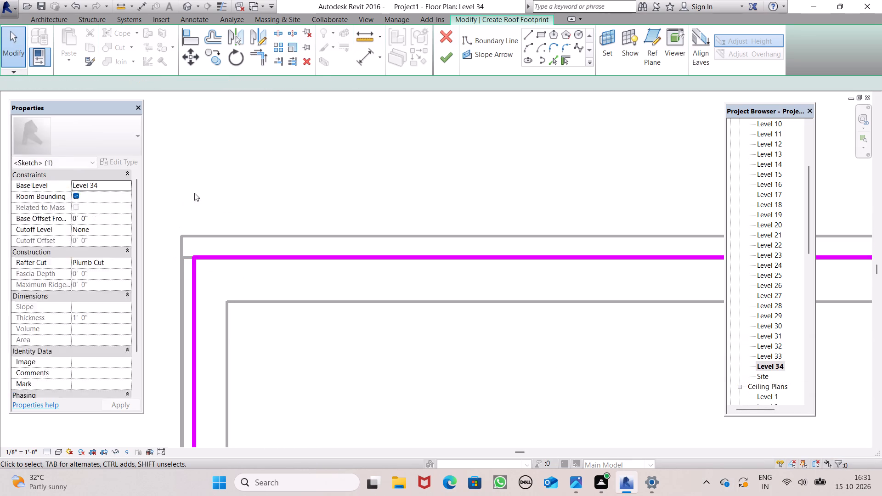
Finish the roof sketch, accept attaching the highlighted walls to the roof, and unjoin the conflicting elements.
{"action": "left_click", "coordinate": [439, 57]}
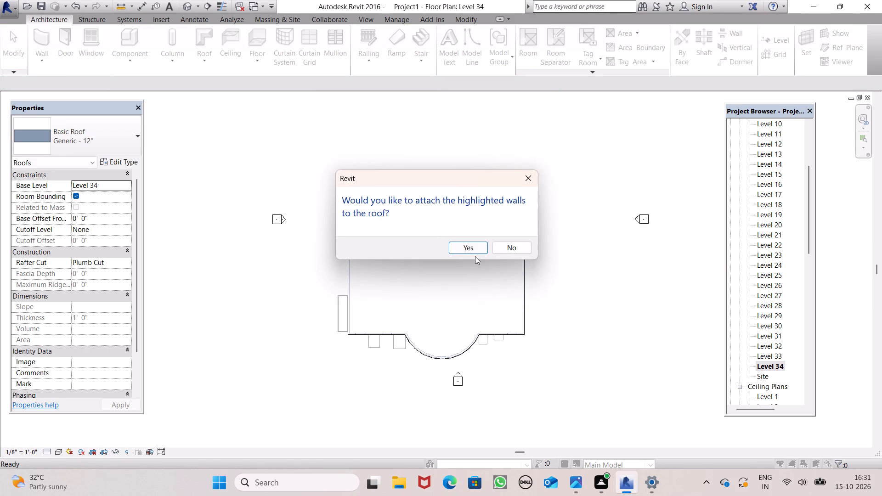
{"action": "left_click", "coordinate": [473, 249]}
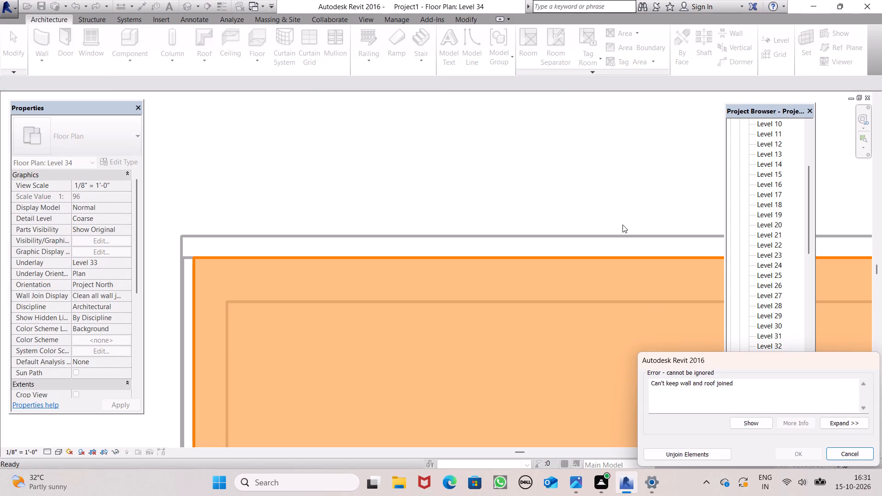
{"action": "left_click", "coordinate": [600, 211]}
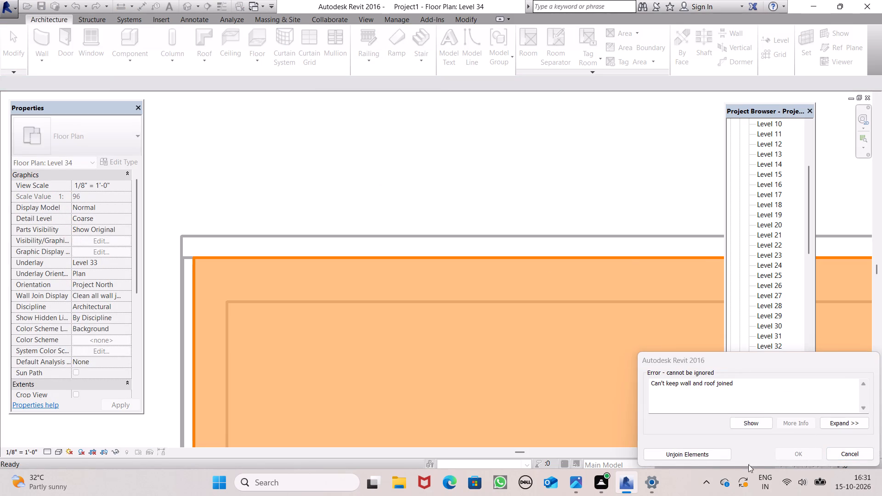
{"action": "left_click", "coordinate": [697, 452]}
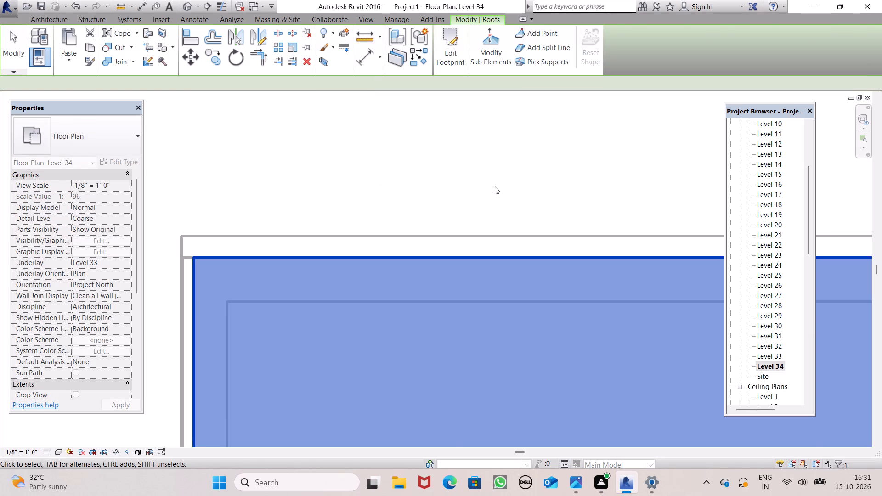
{"action": "left_click", "coordinate": [494, 185]}
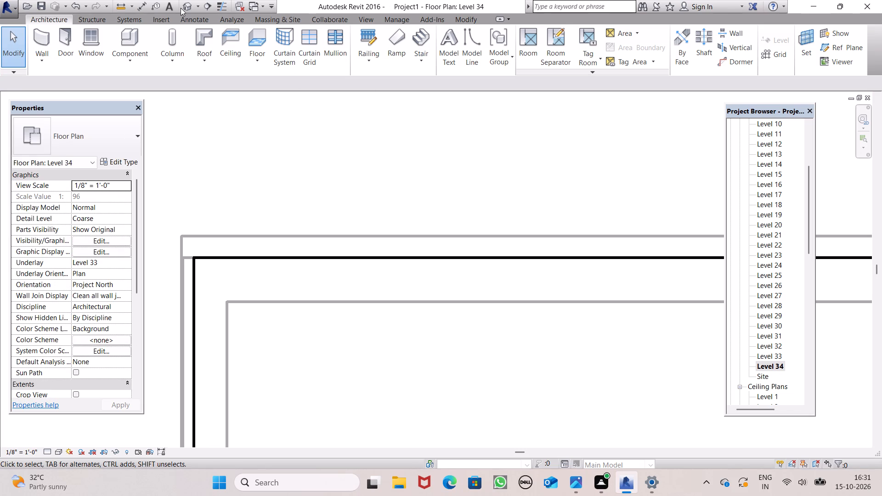
Open the 3D view and examine the new flat roof and the tower's overall form from several angles.
{"action": "left_click", "coordinate": [184, 4]}
{"action": "scroll", "coordinate": [415, 266], "scroll_direction": "down", "scroll_amount": 3}
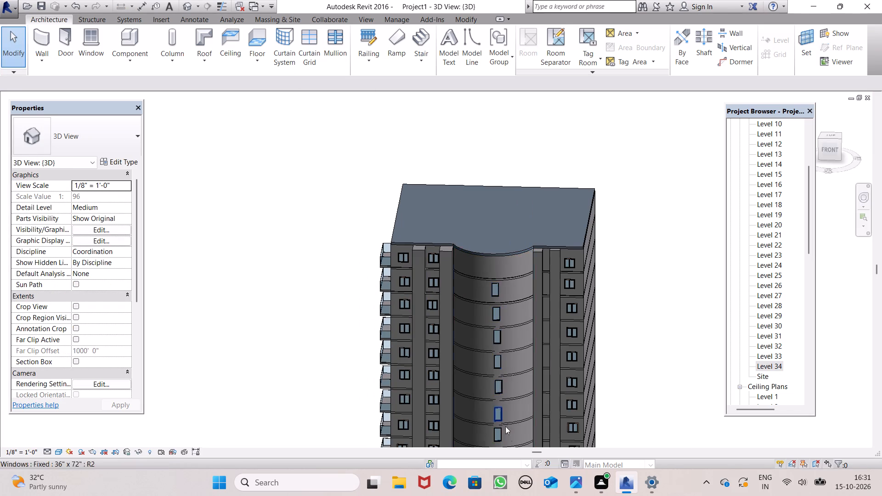
{"action": "middle_click_drag", "start_coordinate": [507, 428], "coordinate": [572, 418], "text": "shift"}
{"action": "scroll", "coordinate": [511, 336], "scroll_direction": "up", "scroll_amount": 1, "text": "shift"}
{"action": "scroll", "coordinate": [376, 250], "scroll_direction": "down", "scroll_amount": 2}
{"action": "middle_click_drag", "start_coordinate": [427, 315], "coordinate": [424, 285], "text": "shift"}
{"action": "scroll", "coordinate": [429, 203], "scroll_direction": "down", "scroll_amount": 1}
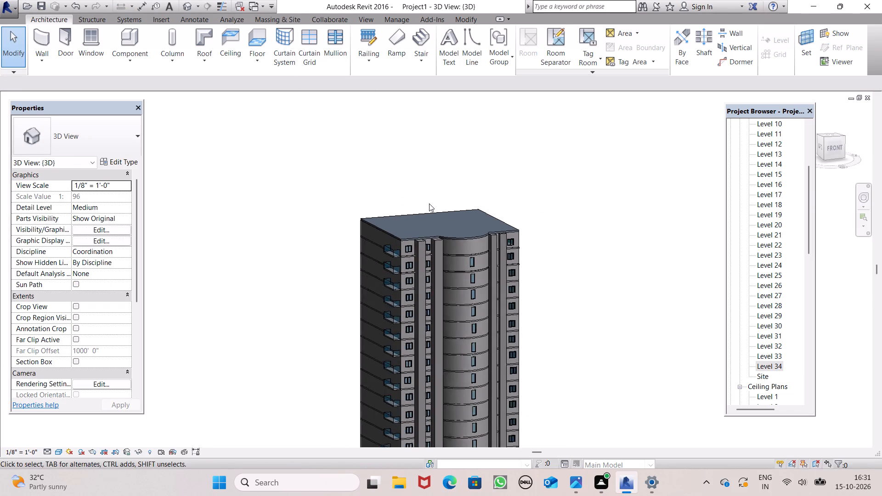
{"action": "scroll", "coordinate": [429, 203], "scroll_direction": "down", "scroll_amount": 2}
{"action": "middle_click_drag", "start_coordinate": [524, 321], "coordinate": [461, 347]}
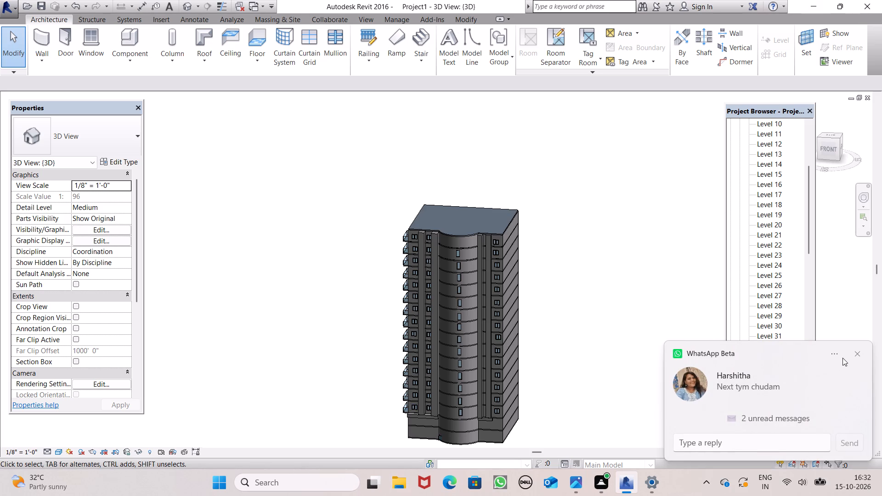
{"action": "left_click", "coordinate": [858, 353]}
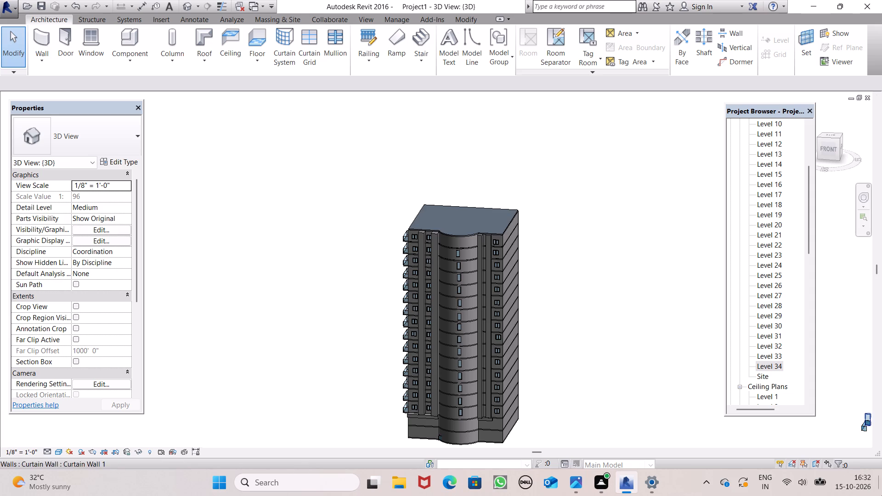
{"action": "middle_click_drag", "start_coordinate": [527, 262], "coordinate": [528, 263]}
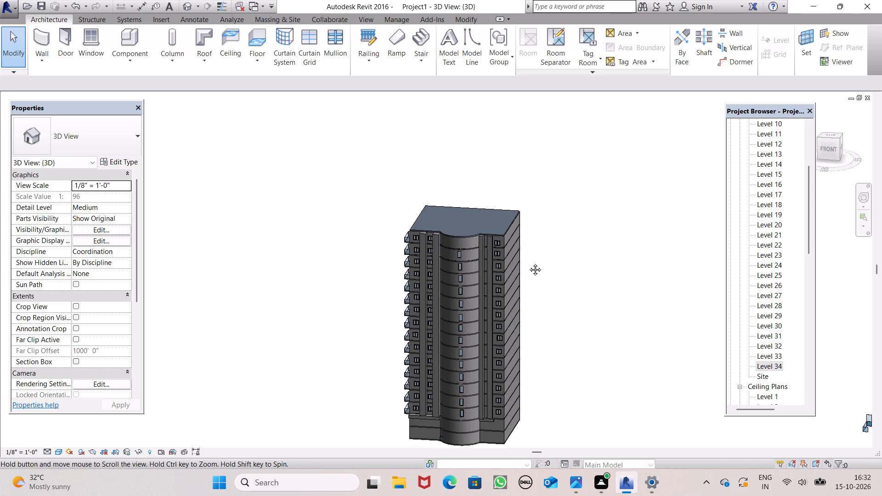
{"action": "middle_click_drag", "start_coordinate": [528, 263], "coordinate": [820, 221]}
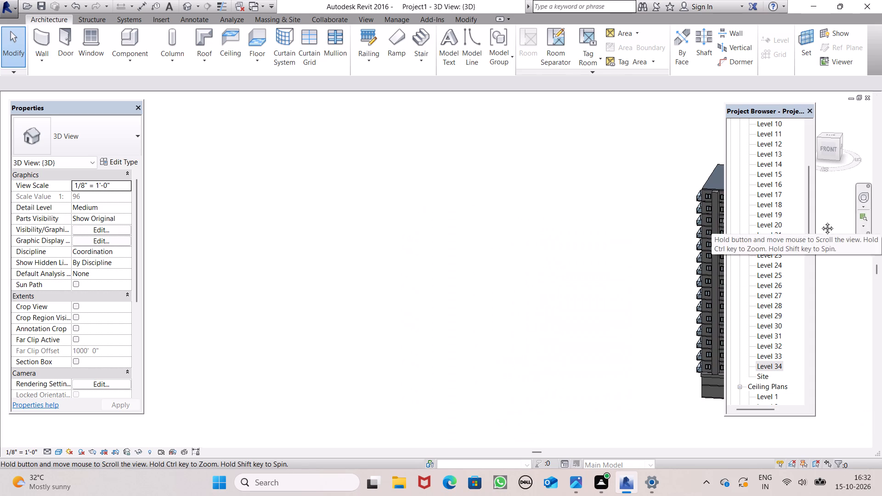
{"action": "middle_click_drag", "start_coordinate": [820, 221], "coordinate": [713, 197]}
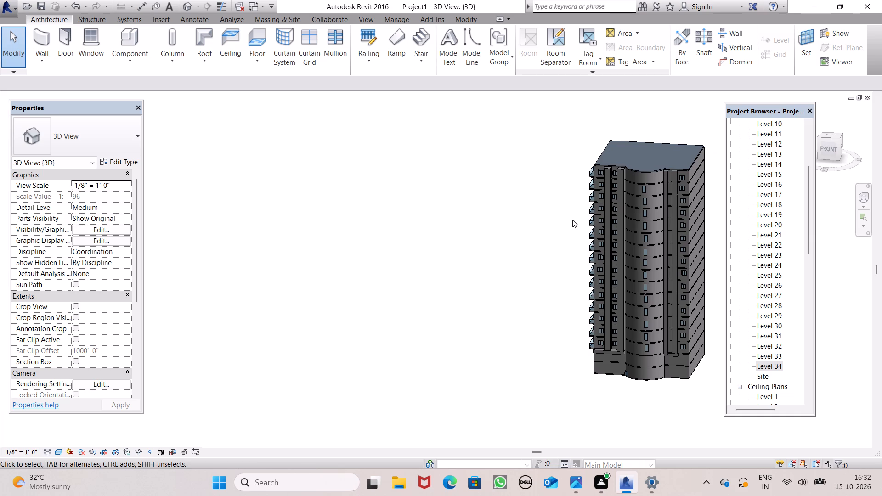
{"action": "scroll", "coordinate": [570, 202], "scroll_direction": "down", "scroll_amount": 1, "text": "shift"}
{"action": "middle_click_drag", "start_coordinate": [575, 204], "coordinate": [647, 155], "text": "shift"}
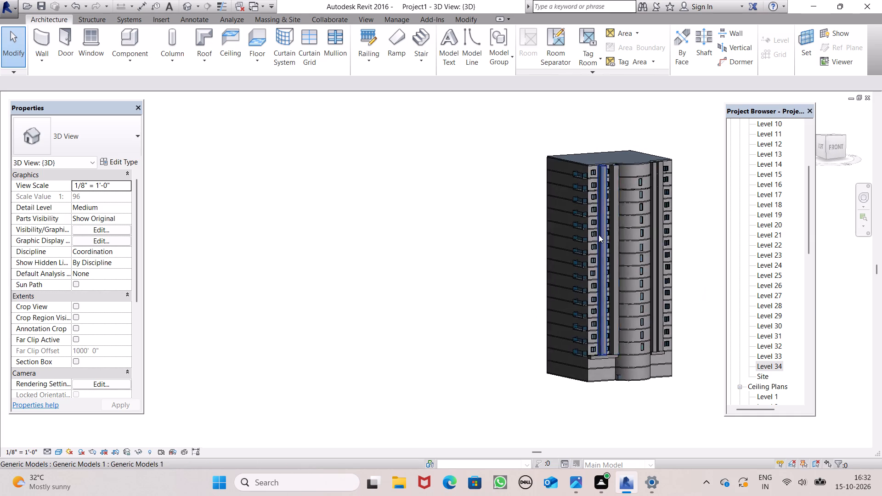
Examine the glass-railed balconies on the tower's west side up close from several angles in 3D.
{"action": "scroll", "coordinate": [599, 235], "scroll_direction": "up", "scroll_amount": 10}
{"action": "scroll", "coordinate": [556, 137], "scroll_direction": "down", "scroll_amount": 1}
{"action": "scroll", "coordinate": [536, 223], "scroll_direction": "up", "scroll_amount": 10}
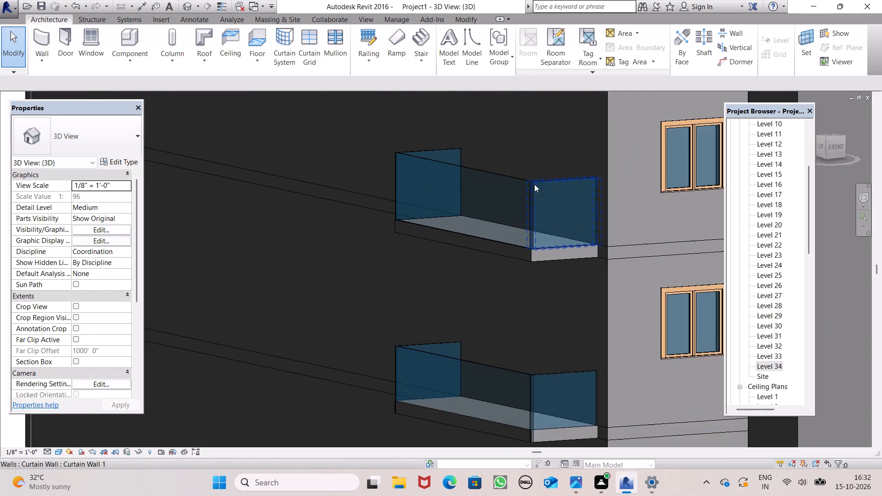
{"action": "scroll", "coordinate": [534, 193], "scroll_direction": "down", "scroll_amount": 13}
{"action": "scroll", "coordinate": [536, 246], "scroll_direction": "down", "scroll_amount": 5}
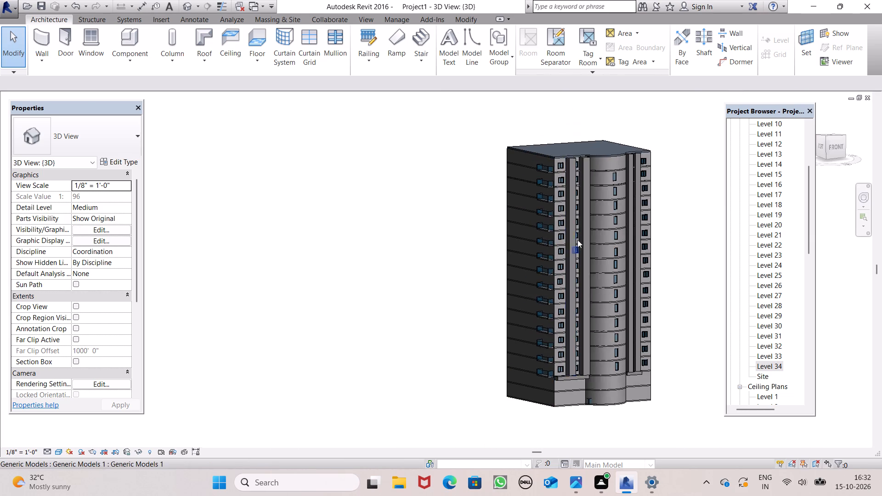
{"action": "scroll", "coordinate": [565, 152], "scroll_direction": "up", "scroll_amount": 15}
{"action": "scroll", "coordinate": [493, 253], "scroll_direction": "up", "scroll_amount": 7}
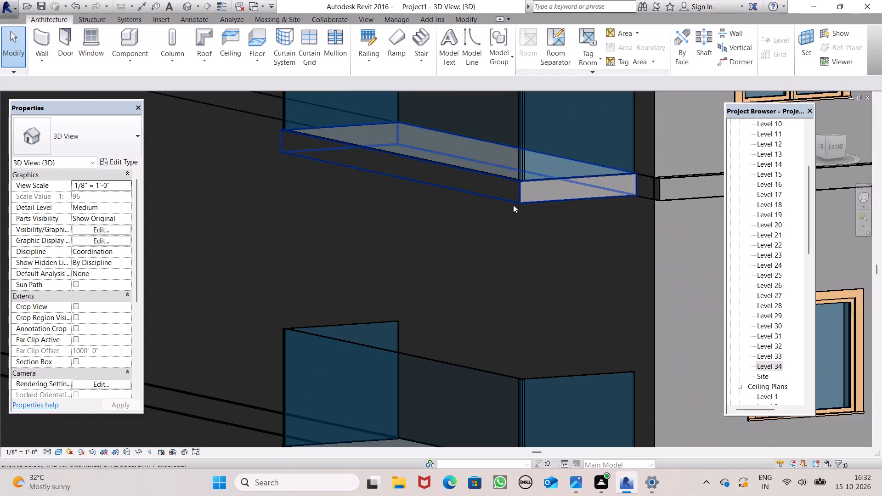
{"action": "scroll", "coordinate": [515, 209], "scroll_direction": "down", "scroll_amount": 5}
{"action": "scroll", "coordinate": [534, 294], "scroll_direction": "down", "scroll_amount": 3}
{"action": "left_click_drag", "start_coordinate": [512, 353], "coordinate": [521, 357]}
{"action": "middle_click_drag", "start_coordinate": [521, 357], "coordinate": [538, 324]}
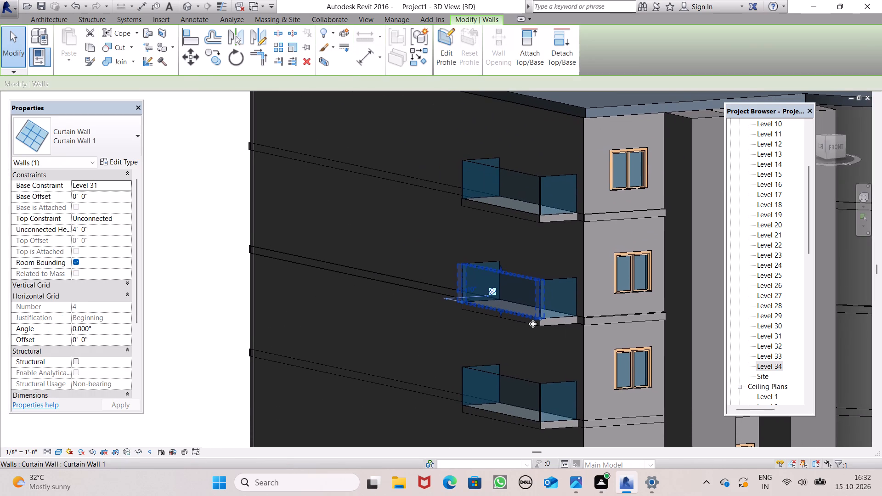
{"action": "middle_click_drag", "start_coordinate": [540, 339], "coordinate": [505, 311]}
{"action": "middle_click_drag", "start_coordinate": [541, 318], "coordinate": [542, 319], "text": "shift"}
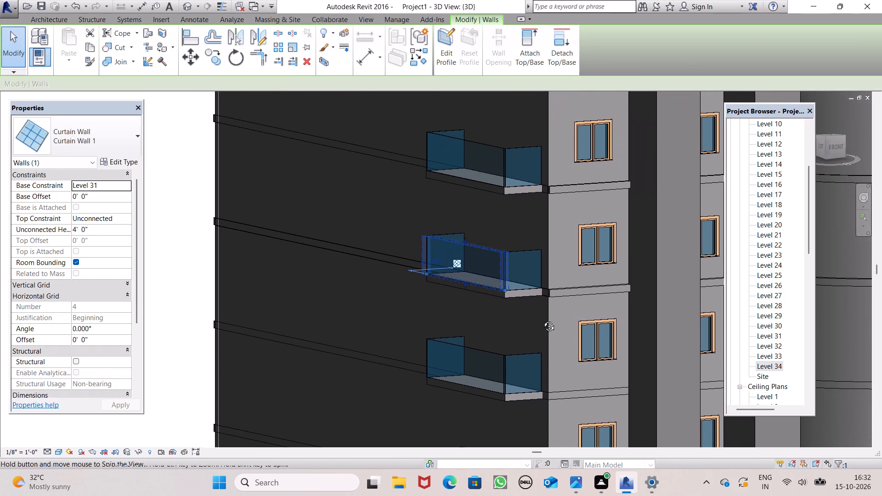
{"action": "middle_click_drag", "start_coordinate": [542, 319], "coordinate": [420, 307], "text": "shift"}
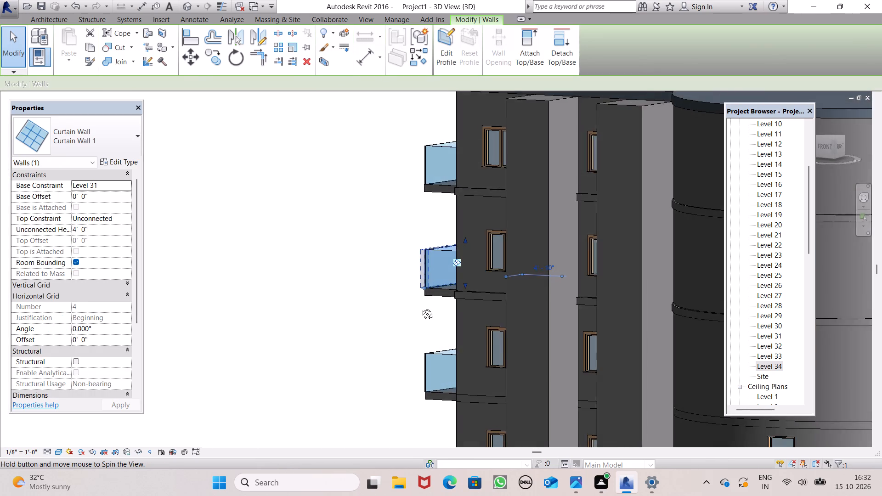
{"action": "middle_click_drag", "start_coordinate": [420, 307], "coordinate": [420, 301], "text": "shift"}
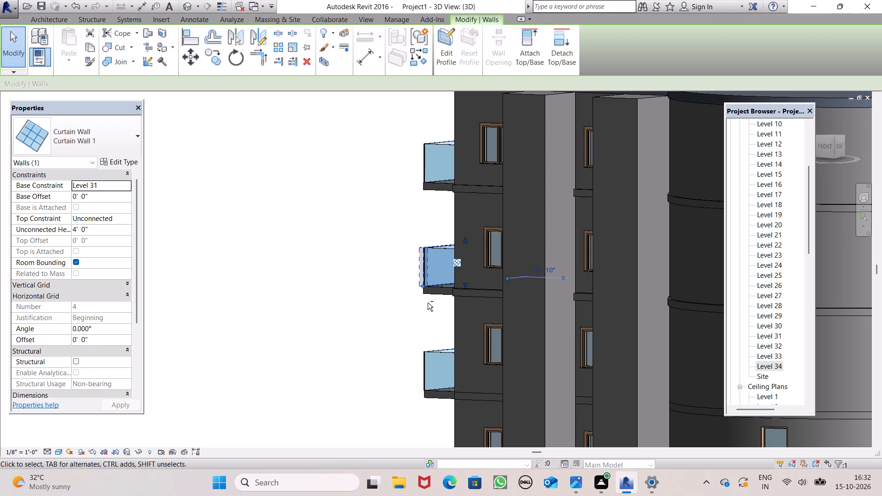
{"action": "middle_click_drag", "start_coordinate": [424, 302], "coordinate": [588, 295], "text": "shift"}
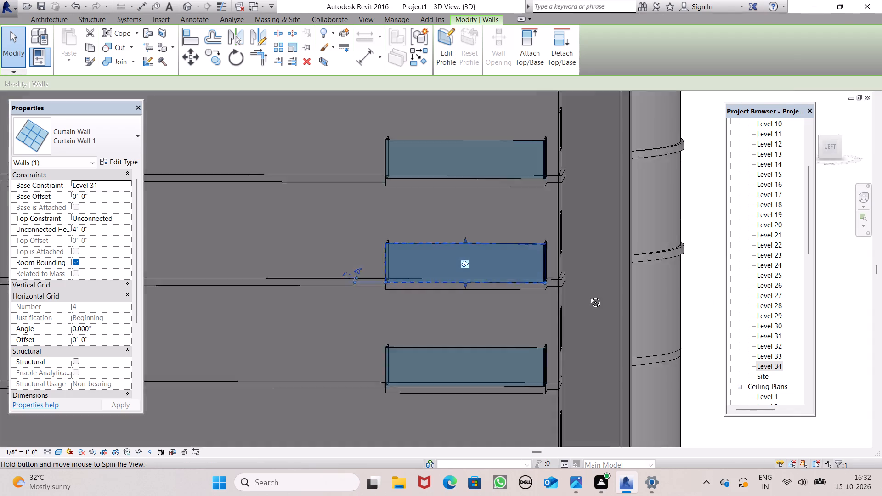
{"action": "middle_click_drag", "start_coordinate": [588, 295], "coordinate": [381, 309], "text": "shift"}
Examine the whole tower in 3D, comparing the balcony side, the curved front and the plain east side, with nothing selected.
{"action": "scroll", "coordinate": [446, 304], "scroll_direction": "down", "scroll_amount": 7}
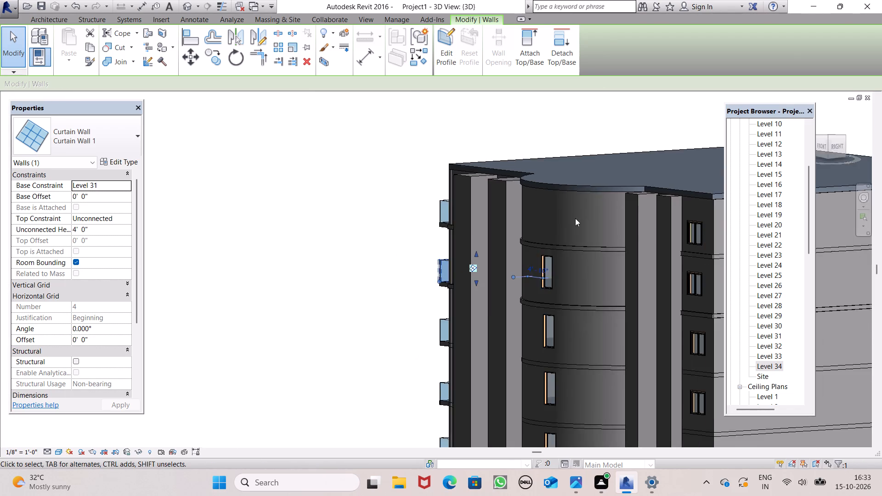
{"action": "scroll", "coordinate": [575, 218], "scroll_direction": "down", "scroll_amount": 6}
{"action": "scroll", "coordinate": [544, 256], "scroll_direction": "up", "scroll_amount": 4}
{"action": "scroll", "coordinate": [542, 214], "scroll_direction": "down", "scroll_amount": 6}
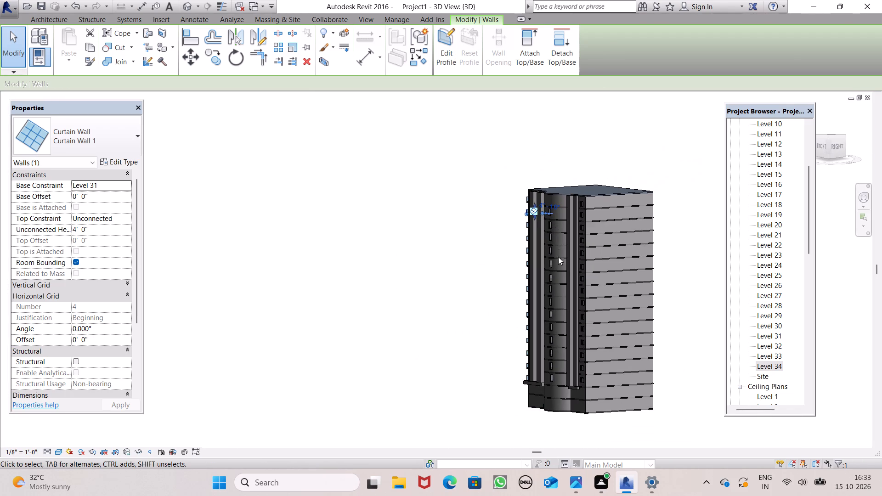
{"action": "middle_click_drag", "start_coordinate": [559, 262], "coordinate": [652, 263]}
{"action": "scroll", "coordinate": [652, 263], "scroll_direction": "up", "scroll_amount": 1}
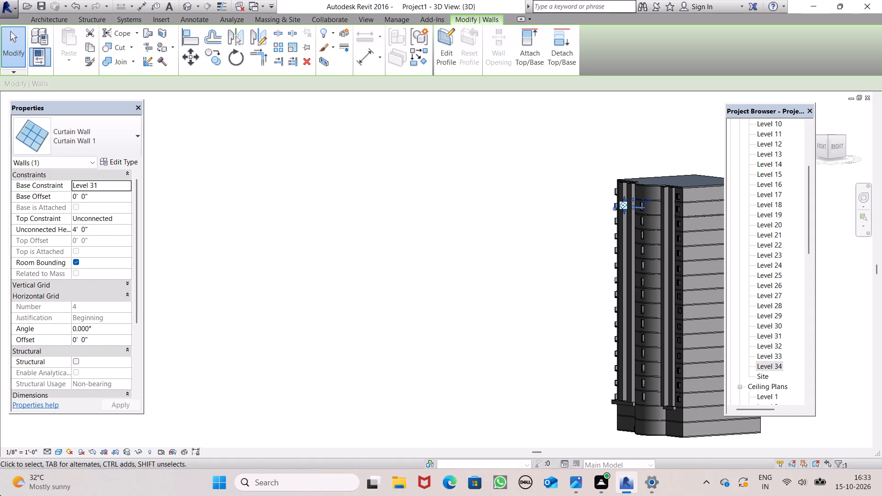
{"action": "key", "text": "space"}
{"action": "left_click", "coordinate": [271, 234]}
{"action": "scroll", "coordinate": [295, 250], "scroll_direction": "down", "scroll_amount": 5}
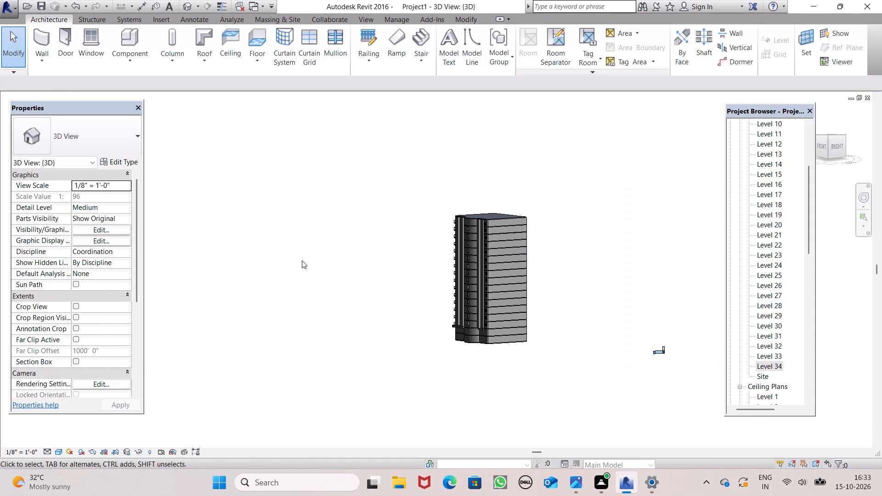
{"action": "scroll", "coordinate": [273, 244], "scroll_direction": "down", "scroll_amount": 2}
{"action": "scroll", "coordinate": [304, 286], "scroll_direction": "up", "scroll_amount": 1, "text": "shift"}
{"action": "middle_click_drag", "start_coordinate": [305, 287], "coordinate": [451, 307], "text": "shift"}
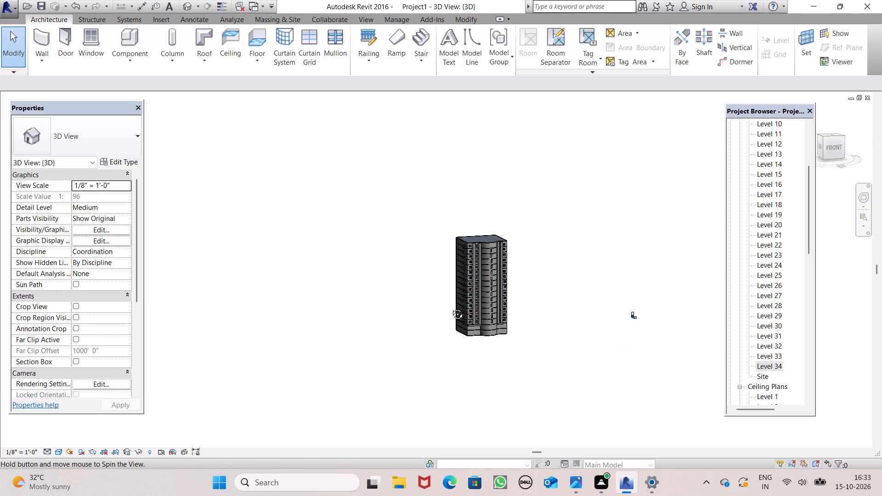
{"action": "middle_click_drag", "start_coordinate": [451, 307], "coordinate": [398, 286], "text": "shift"}
{"action": "scroll", "coordinate": [455, 257], "scroll_direction": "up", "scroll_amount": 6}
{"action": "scroll", "coordinate": [524, 257], "scroll_direction": "up", "scroll_amount": 4}
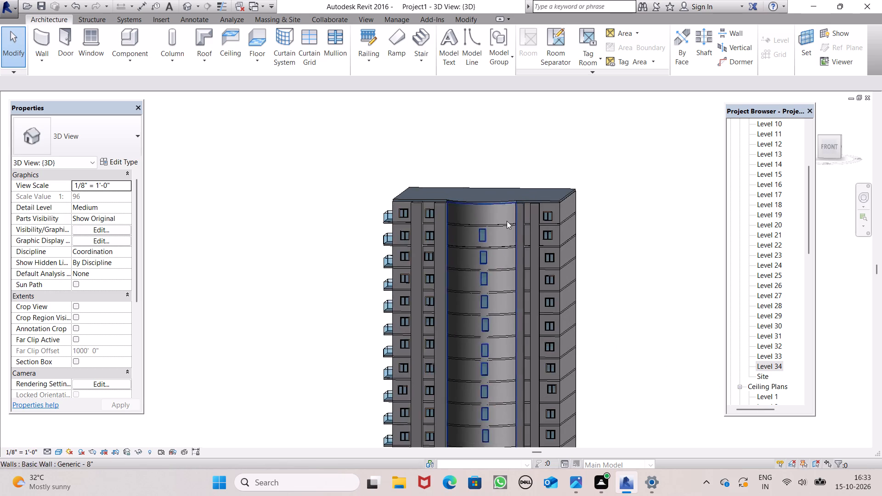
{"action": "scroll", "coordinate": [498, 204], "scroll_direction": "down", "scroll_amount": 5}
{"action": "scroll", "coordinate": [515, 254], "scroll_direction": "up", "scroll_amount": 8}
{"action": "scroll", "coordinate": [390, 270], "scroll_direction": "down", "scroll_amount": 3}
{"action": "middle_click_drag", "start_coordinate": [401, 322], "coordinate": [340, 339]}
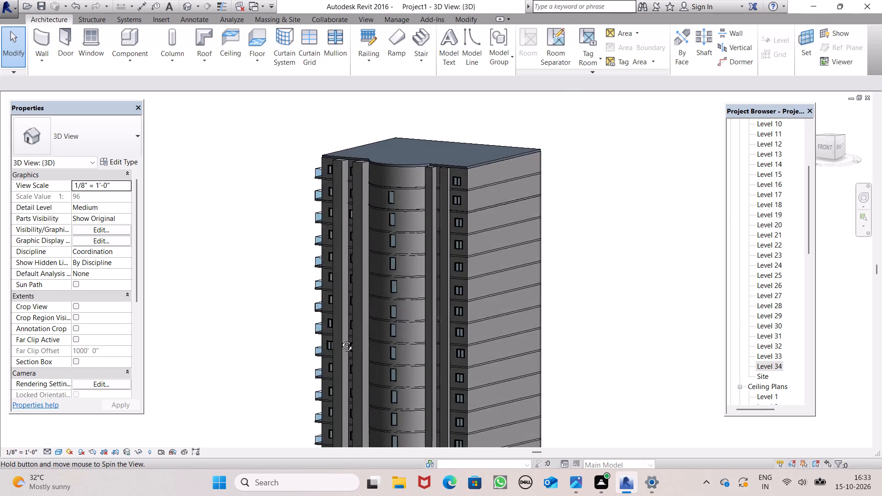
{"action": "middle_click_drag", "start_coordinate": [340, 339], "coordinate": [423, 323]}
{"action": "scroll", "coordinate": [559, 205], "scroll_direction": "up", "scroll_amount": 4}
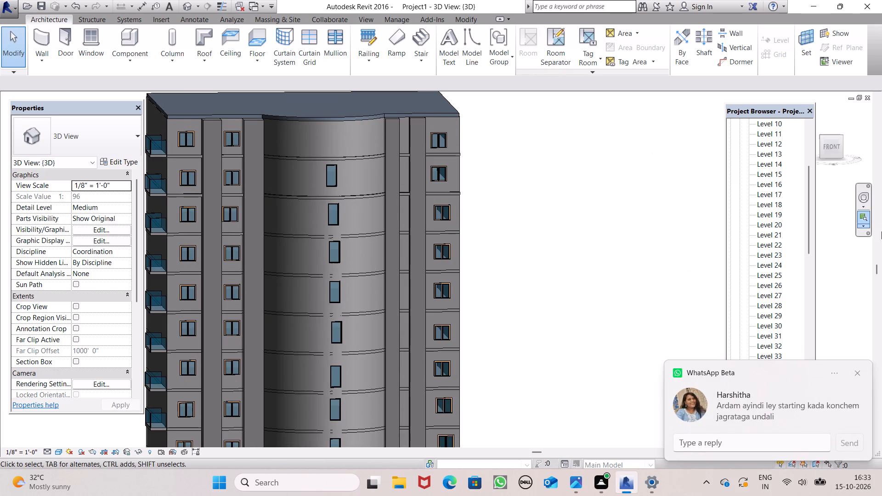
{"action": "left_click", "coordinate": [854, 372]}
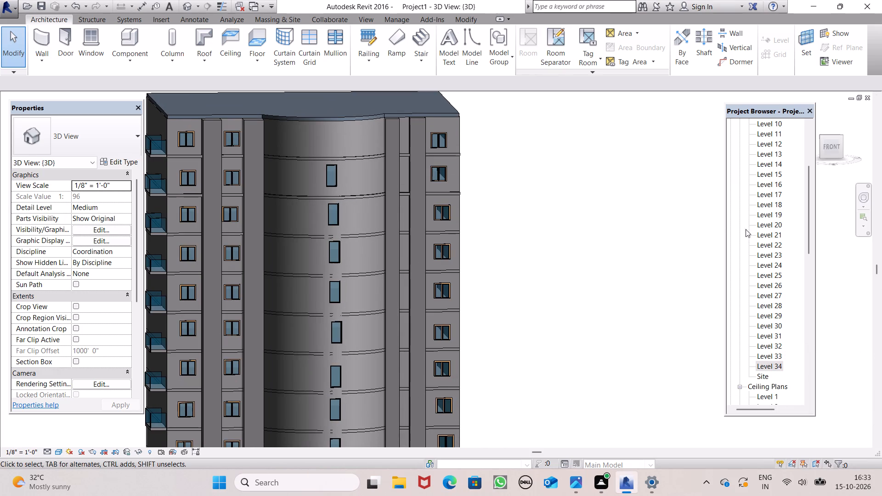
Open the Level 5 and Level 4 floor plans in turn and examine the balcony and south facade layout on each.
{"action": "scroll", "coordinate": [753, 240], "scroll_direction": "down", "scroll_amount": 6}
{"action": "scroll", "coordinate": [758, 255], "scroll_direction": "up", "scroll_amount": 13}
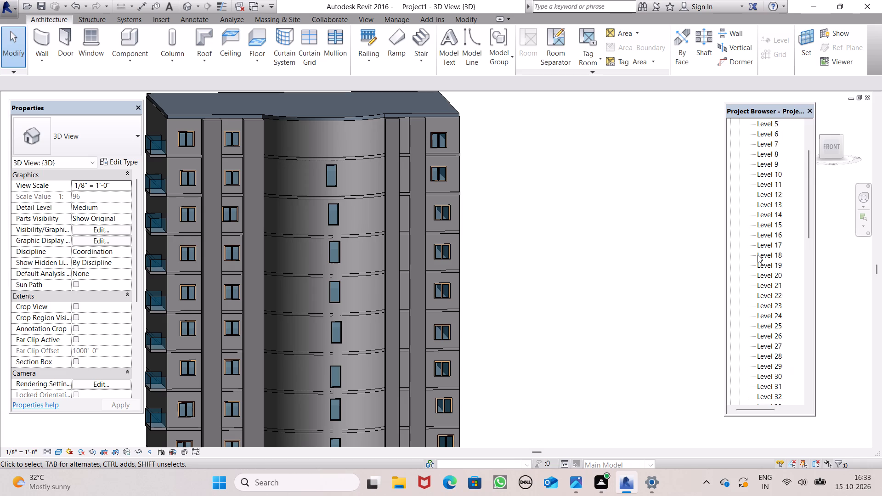
{"action": "scroll", "coordinate": [758, 255], "scroll_direction": "up", "scroll_amount": 10}
{"action": "scroll", "coordinate": [746, 219], "scroll_direction": "up", "scroll_amount": 4}
{"action": "scroll", "coordinate": [746, 219], "scroll_direction": "down", "scroll_amount": 1}
{"action": "scroll", "coordinate": [746, 219], "scroll_direction": "up", "scroll_amount": 9}
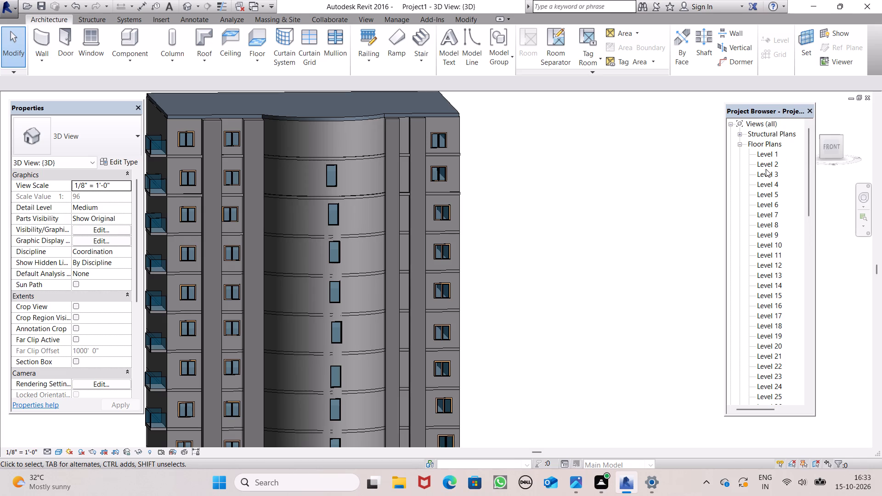
{"action": "left_click", "coordinate": [756, 155]}
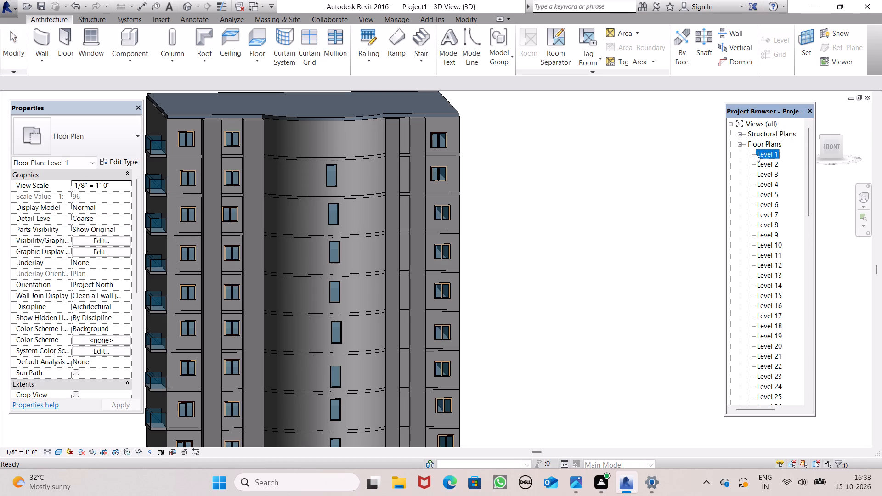
{"action": "left_click", "coordinate": [756, 154]}
{"action": "scroll", "coordinate": [522, 179], "scroll_direction": "down", "scroll_amount": 3}
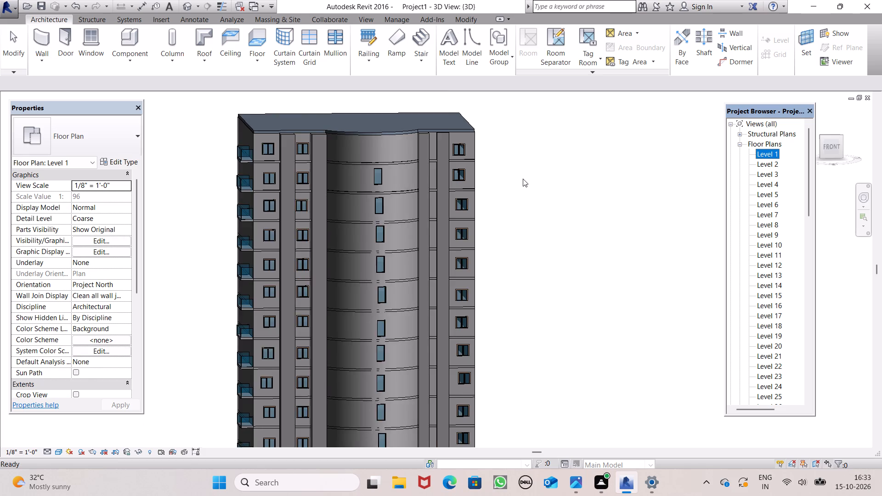
{"action": "scroll", "coordinate": [523, 179], "scroll_direction": "down", "scroll_amount": 3}
{"action": "double_click", "coordinate": [771, 196]}
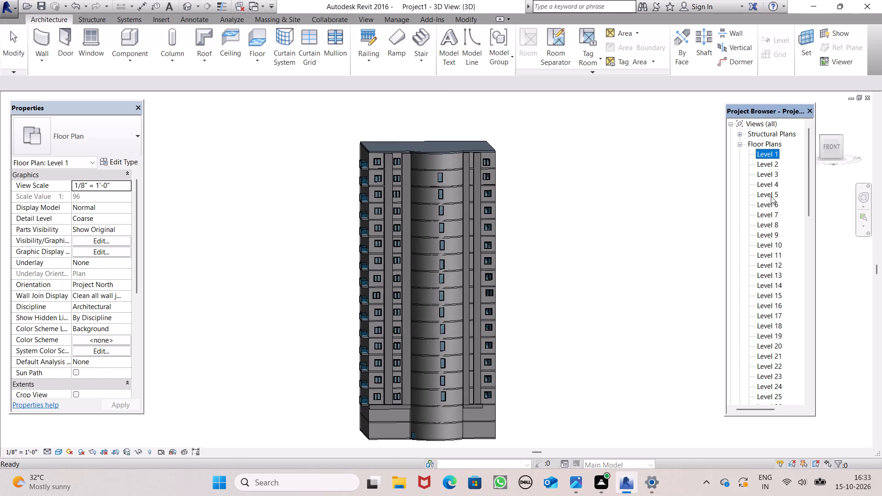
{"action": "scroll", "coordinate": [653, 238], "scroll_direction": "down", "scroll_amount": 9}
{"action": "scroll", "coordinate": [491, 375], "scroll_direction": "down", "scroll_amount": 6}
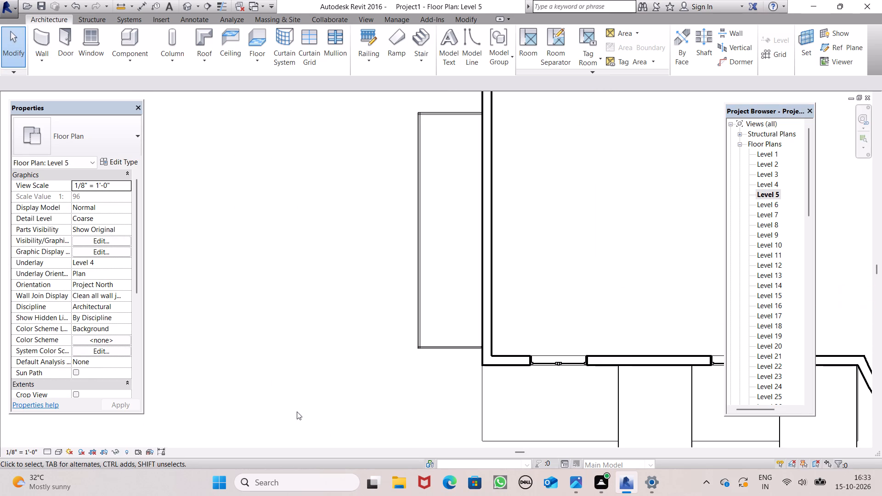
{"action": "scroll", "coordinate": [296, 411], "scroll_direction": "up", "scroll_amount": 1}
{"action": "scroll", "coordinate": [296, 411], "scroll_direction": "down", "scroll_amount": 4}
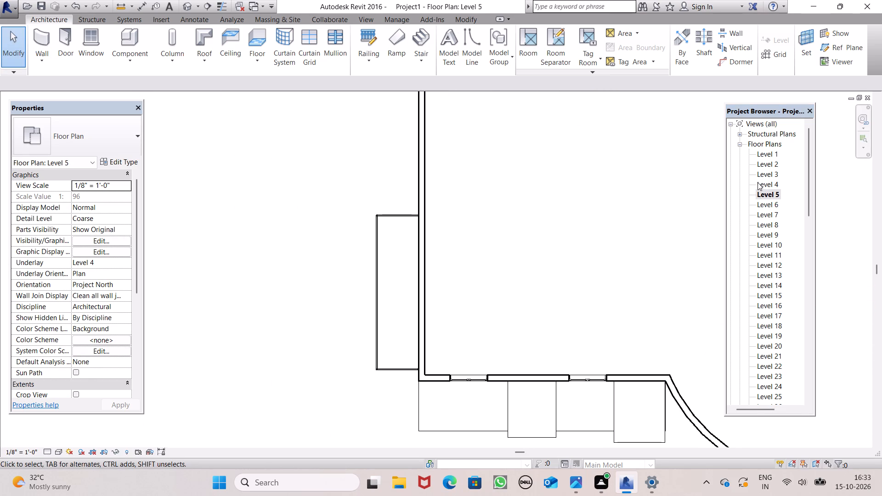
{"action": "double_click", "coordinate": [758, 182]}
{"action": "scroll", "coordinate": [632, 265], "scroll_direction": "down", "scroll_amount": 6}
{"action": "scroll", "coordinate": [435, 340], "scroll_direction": "down", "scroll_amount": 3}
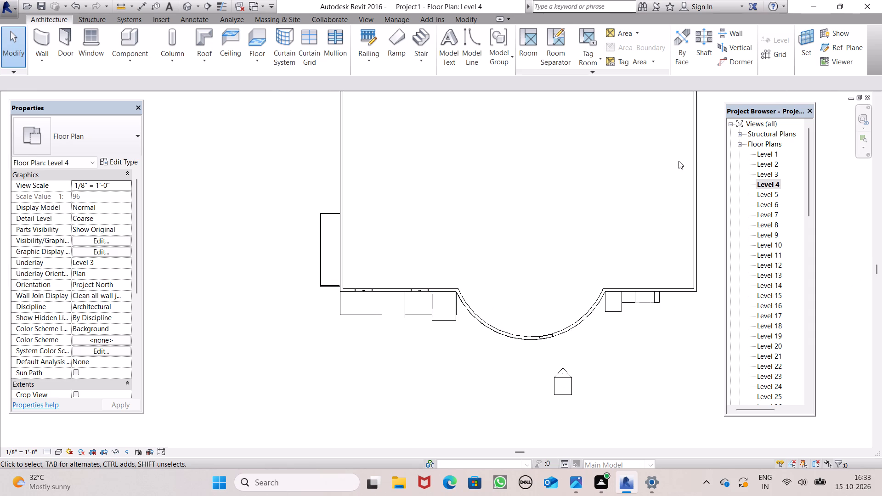
Return to the 3D view and inspect the lowest west balcony and the ledge beside it.
{"action": "left_click", "coordinate": [183, 2]}
{"action": "scroll", "coordinate": [356, 355], "scroll_direction": "up", "scroll_amount": 3}
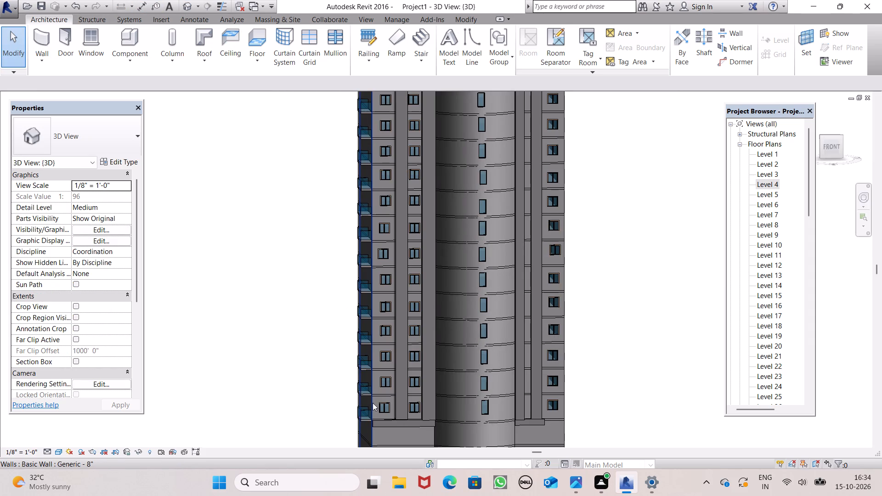
{"action": "scroll", "coordinate": [371, 423], "scroll_direction": "up", "scroll_amount": 6}
{"action": "left_click", "coordinate": [360, 418]}
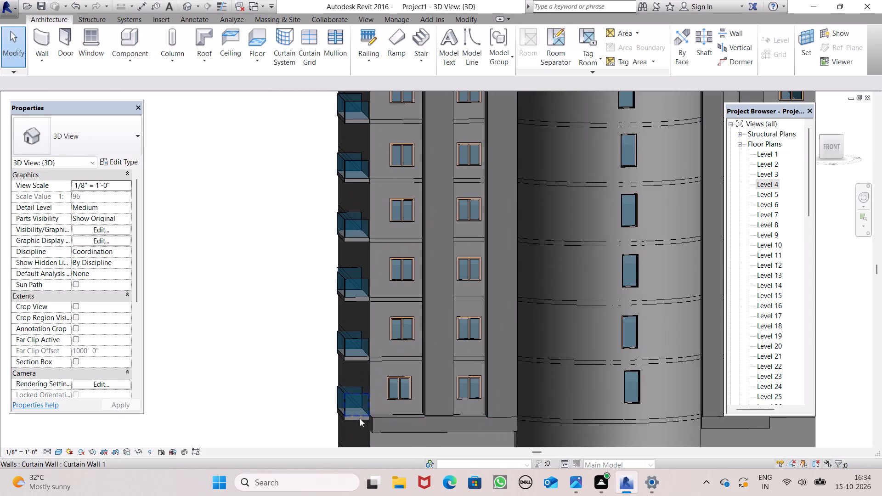
{"action": "left_click", "coordinate": [281, 343]}
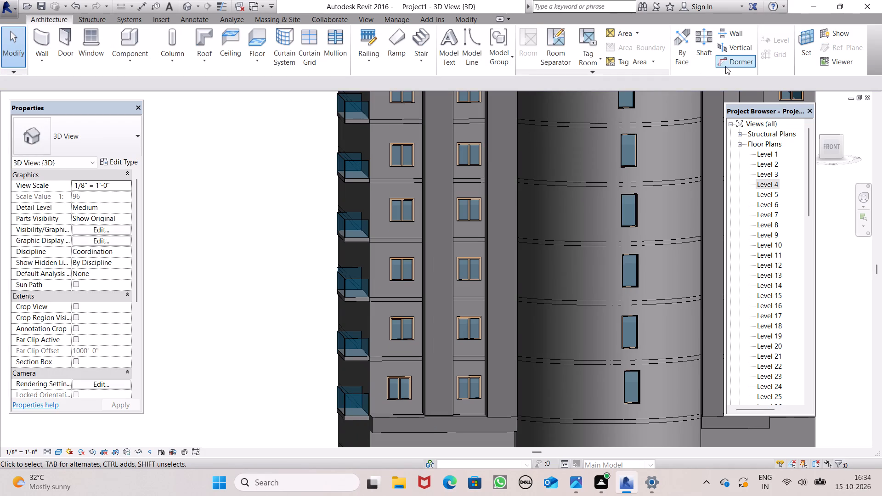
Start a new 9" floor boundary sketch in the Level 5 floor plan.
{"action": "left_click", "coordinate": [760, 193]}
{"action": "left_click", "coordinate": [763, 194]}
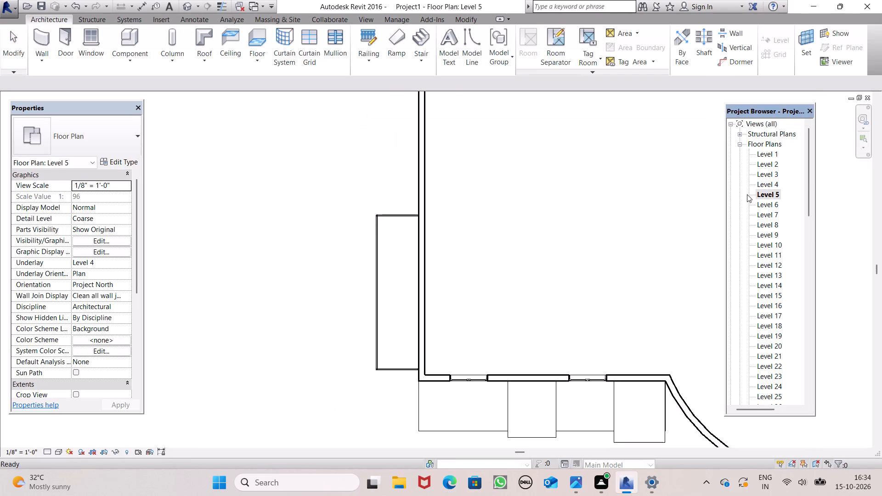
{"action": "scroll", "coordinate": [439, 217], "scroll_direction": "down", "scroll_amount": 8}
{"action": "scroll", "coordinate": [226, 271], "scroll_direction": "down", "scroll_amount": 4}
{"action": "scroll", "coordinate": [224, 273], "scroll_direction": "up", "scroll_amount": 1}
{"action": "scroll", "coordinate": [224, 273], "scroll_direction": "down", "scroll_amount": 1}
{"action": "scroll", "coordinate": [453, 259], "scroll_direction": "up", "scroll_amount": 4}
{"action": "scroll", "coordinate": [489, 249], "scroll_direction": "down", "scroll_amount": 1}
{"action": "scroll", "coordinate": [489, 249], "scroll_direction": "up", "scroll_amount": 1}
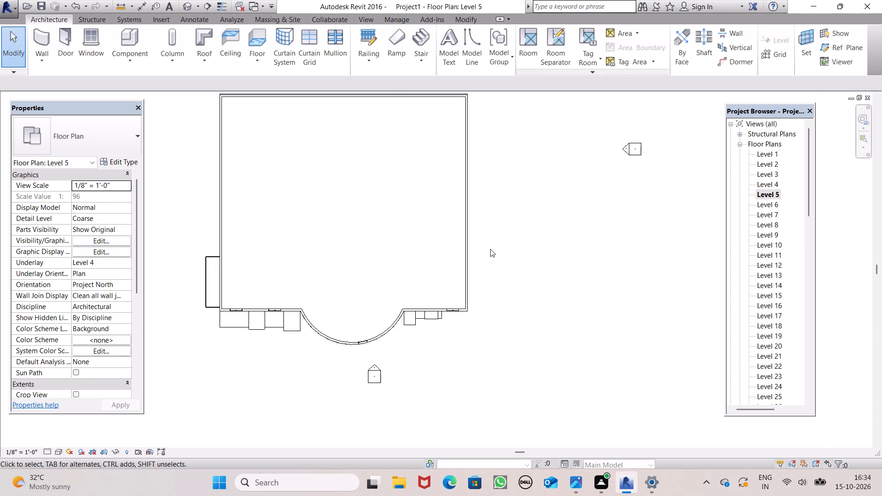
{"action": "scroll", "coordinate": [490, 249], "scroll_direction": "up", "scroll_amount": 2}
{"action": "scroll", "coordinate": [491, 249], "scroll_direction": "down", "scroll_amount": 1}
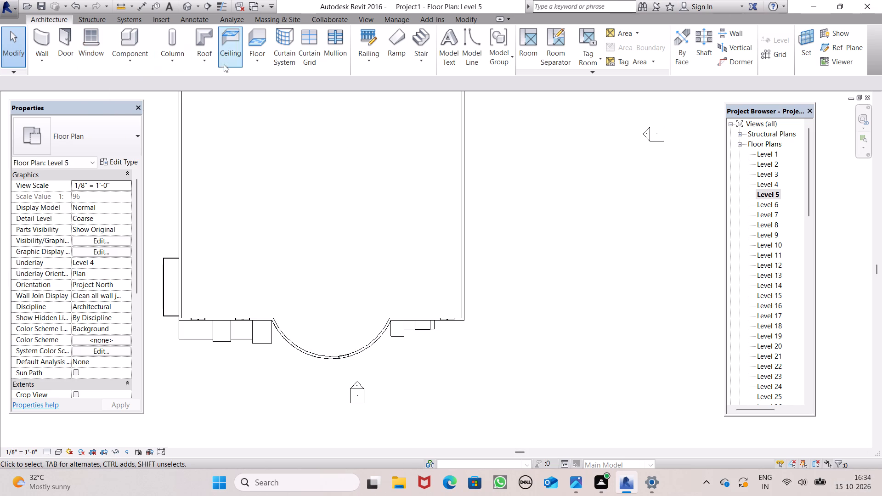
{"action": "left_click", "coordinate": [248, 43]}
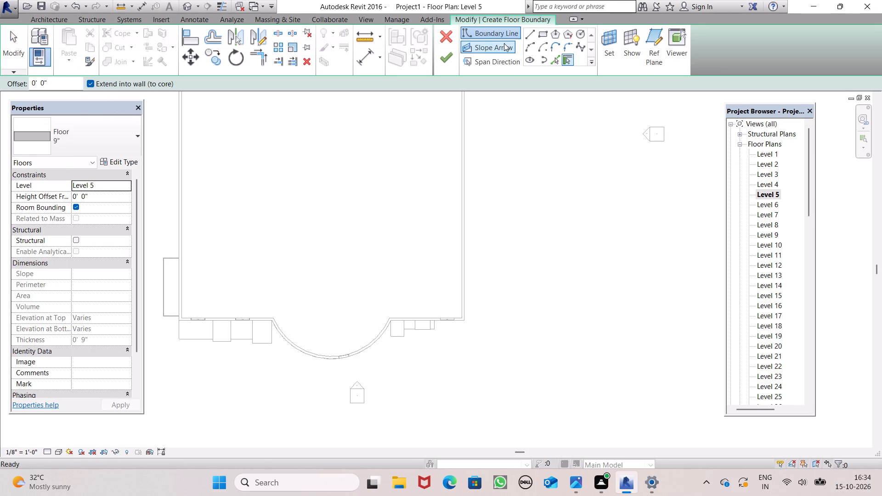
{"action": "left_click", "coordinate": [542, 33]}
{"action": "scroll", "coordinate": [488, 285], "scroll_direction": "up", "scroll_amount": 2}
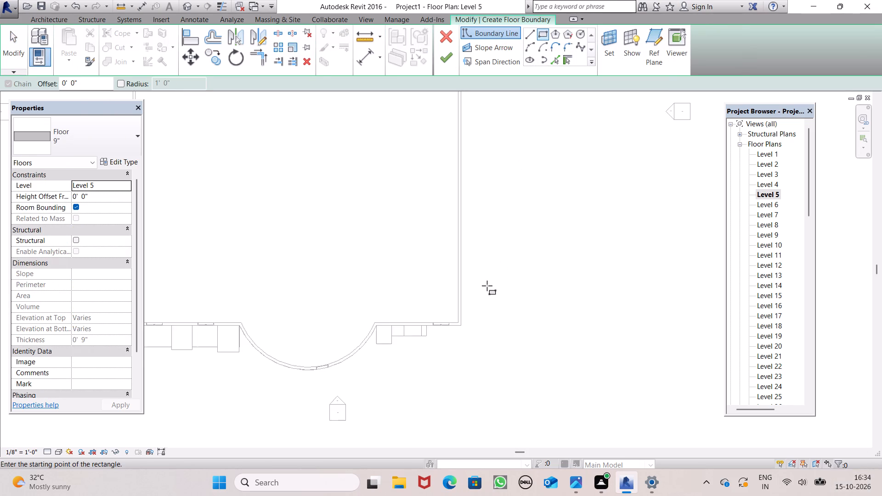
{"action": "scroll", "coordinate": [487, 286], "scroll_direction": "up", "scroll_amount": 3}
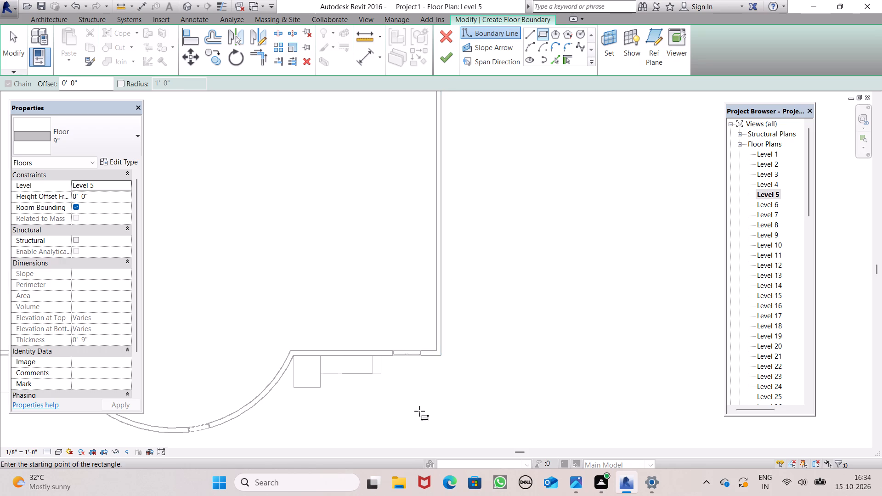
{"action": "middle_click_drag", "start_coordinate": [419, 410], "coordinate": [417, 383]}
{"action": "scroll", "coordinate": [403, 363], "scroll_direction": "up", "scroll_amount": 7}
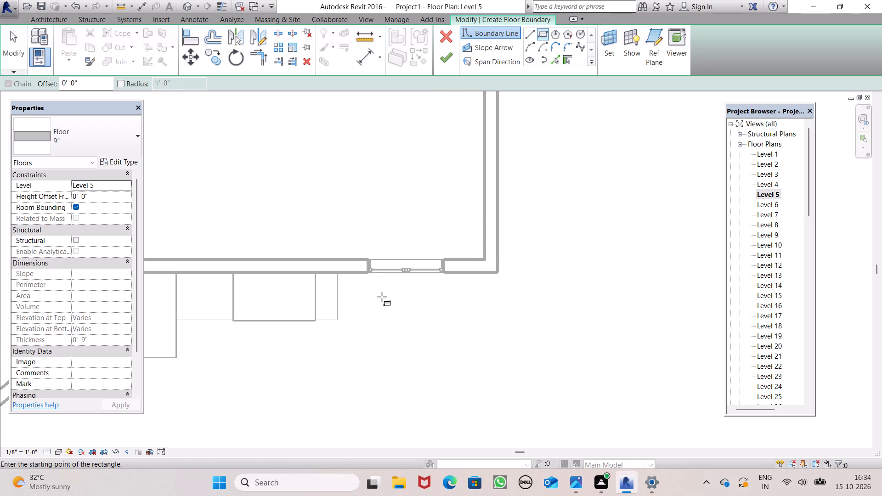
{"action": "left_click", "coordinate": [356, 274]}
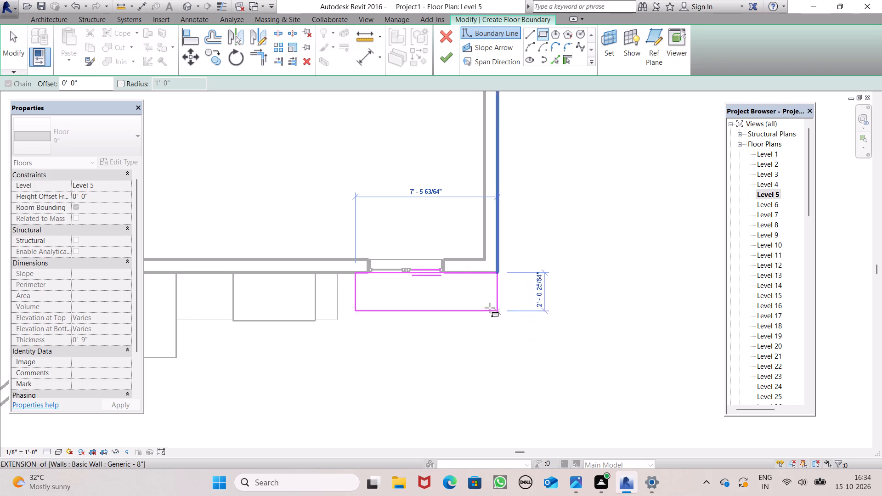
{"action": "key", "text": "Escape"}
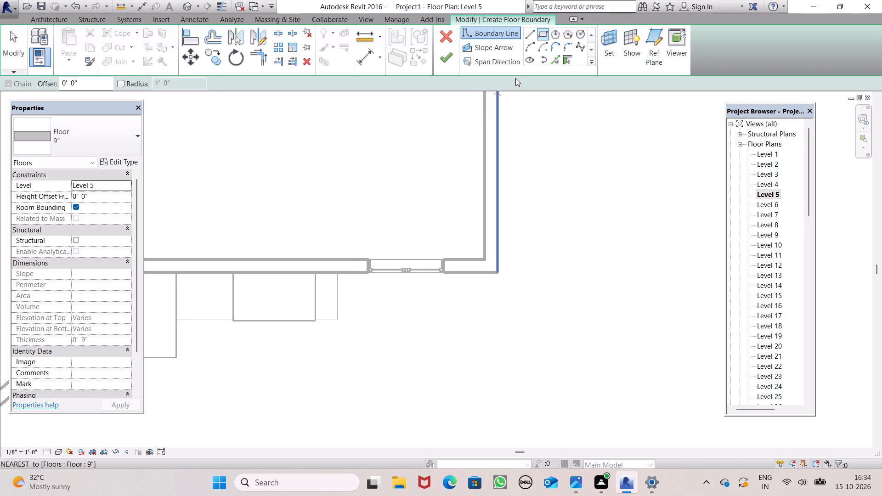
Sketch the slab's outer edges around the southeast corner, 2'-6" out from the south wall and 8'-8" out from the east wall.
{"action": "left_click", "coordinate": [525, 38]}
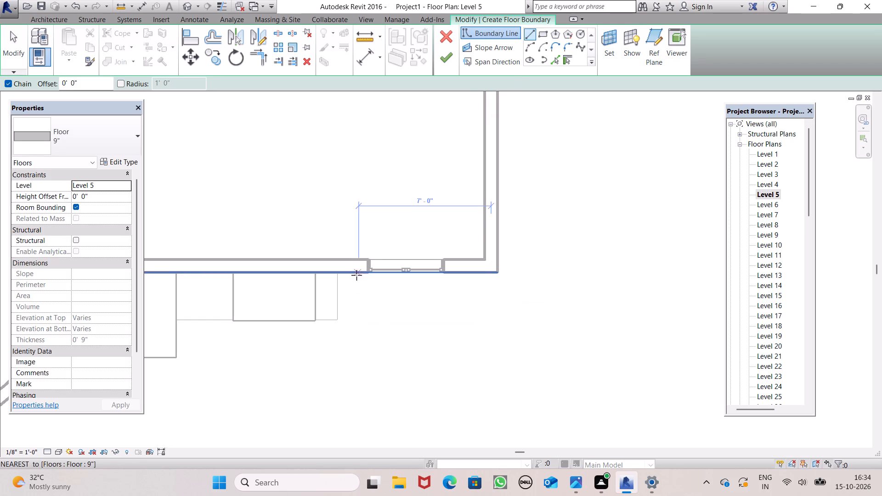
{"action": "left_click", "coordinate": [353, 271]}
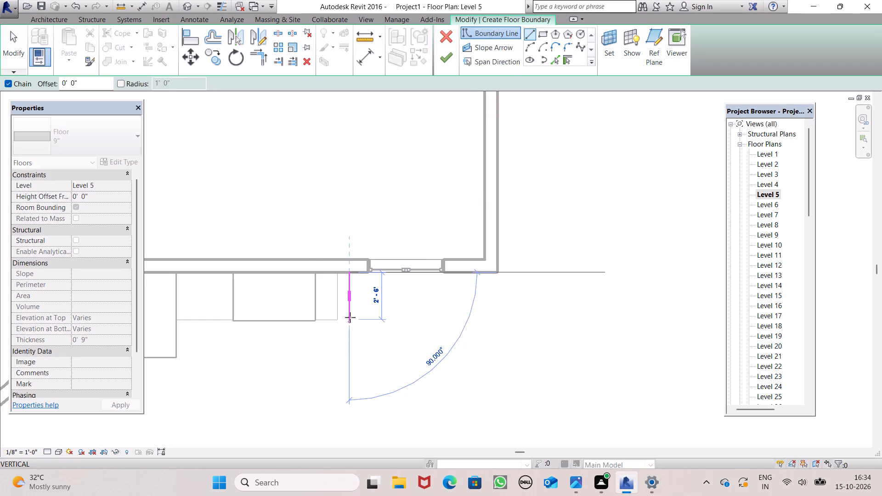
{"action": "left_click", "coordinate": [351, 316]}
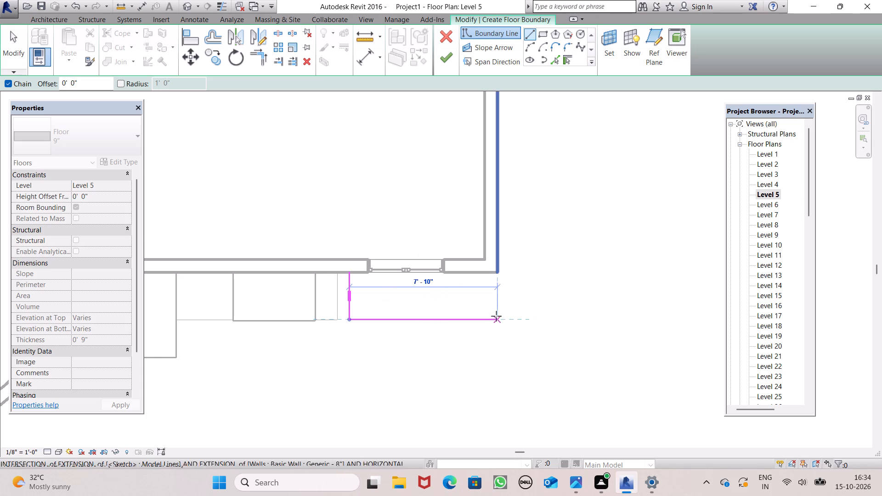
{"action": "scroll", "coordinate": [525, 332], "scroll_direction": "up", "scroll_amount": 1}
{"action": "scroll", "coordinate": [522, 333], "scroll_direction": "down", "scroll_amount": 5}
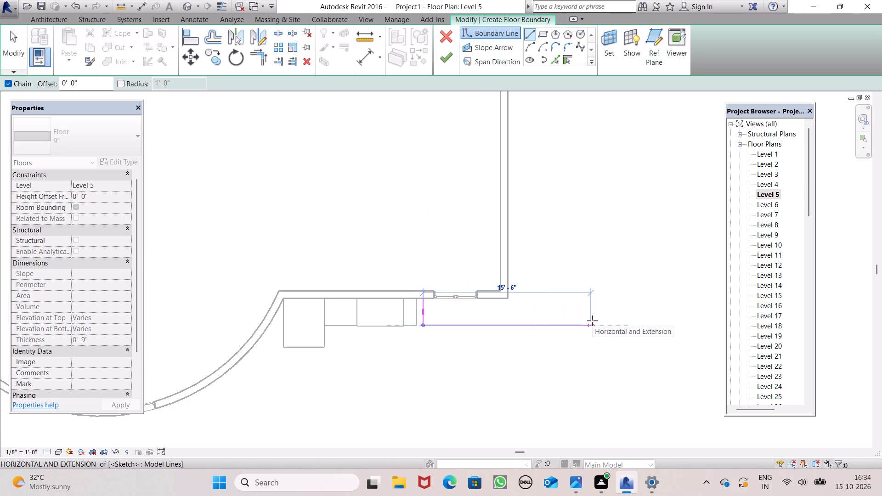
{"action": "scroll", "coordinate": [584, 306], "scroll_direction": "down", "scroll_amount": 6}
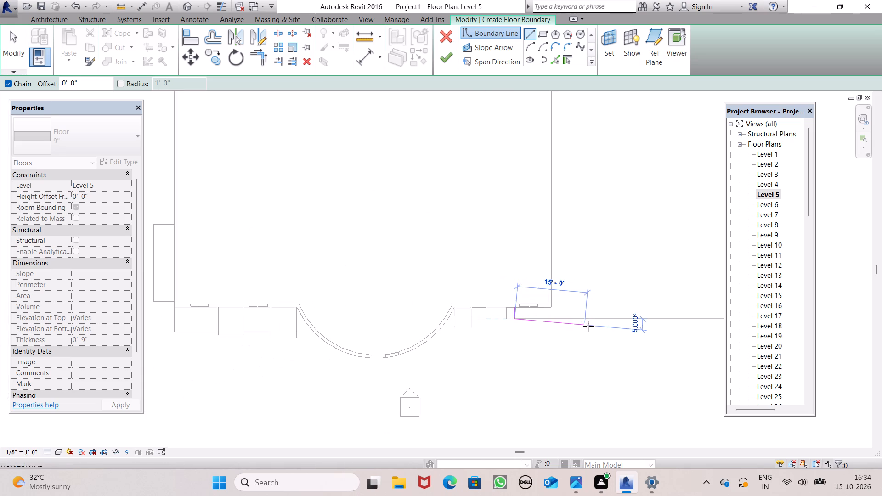
{"action": "left_click", "coordinate": [593, 319]}
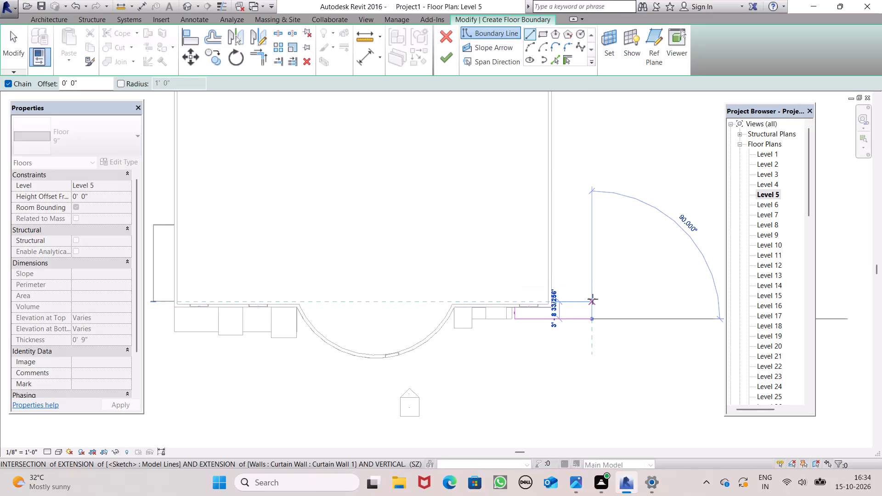
{"action": "left_click", "coordinate": [588, 181]}
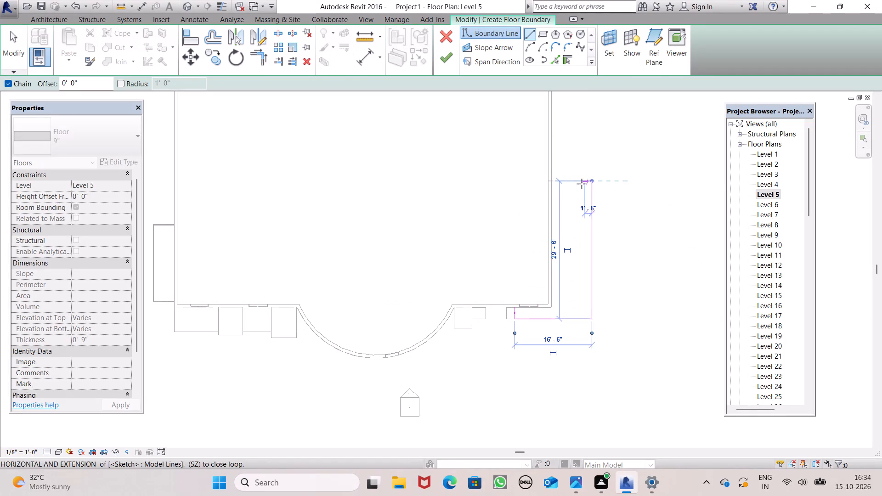
{"action": "left_click", "coordinate": [554, 181]}
{"action": "key", "text": "Escape"}
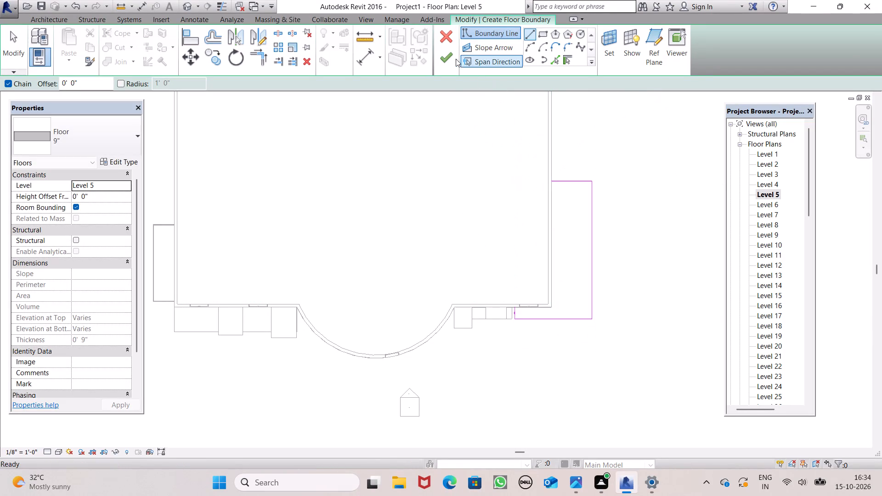
{"action": "left_click", "coordinate": [453, 56]}
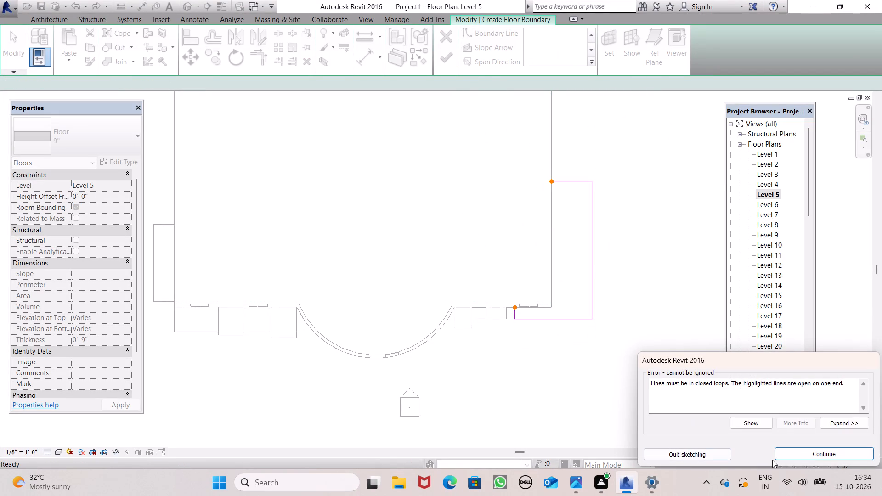
{"action": "left_click", "coordinate": [797, 452]}
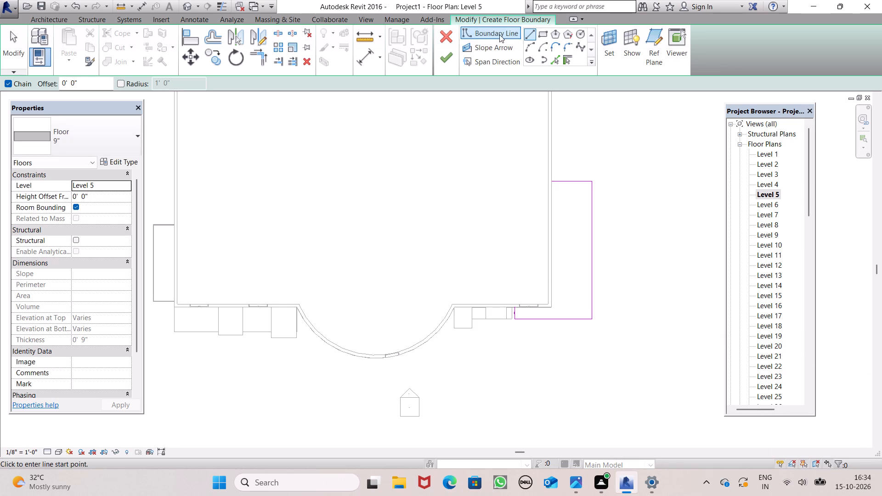
Close the floor boundary with lines along the outer faces of the south and east walls and finish the Level 5 floor.
{"action": "left_click", "coordinate": [524, 34]}
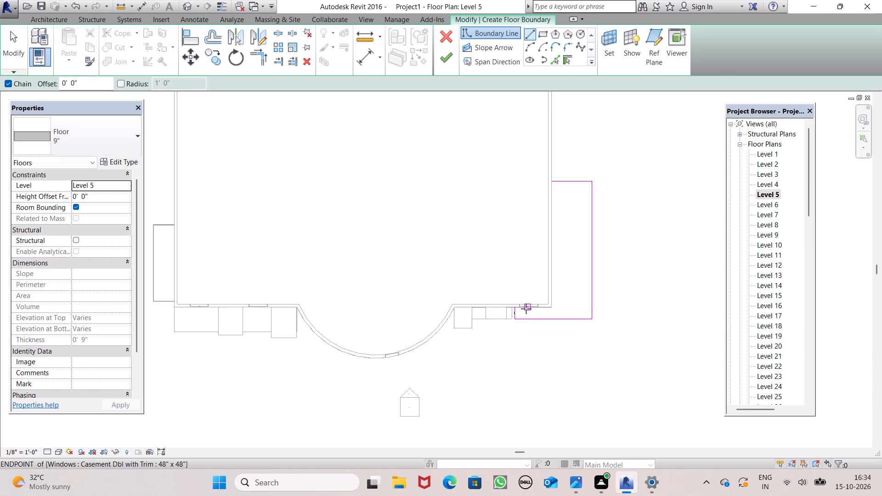
{"action": "left_click_drag", "start_coordinate": [519, 307], "coordinate": [527, 306]}
{"action": "left_click_drag", "start_coordinate": [551, 302], "coordinate": [552, 297]}
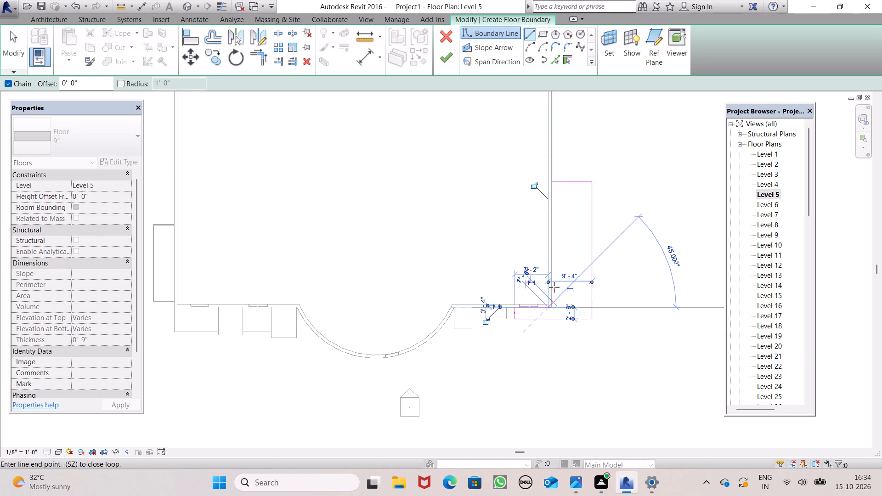
{"action": "scroll", "coordinate": [570, 276], "scroll_direction": "up", "scroll_amount": 3}
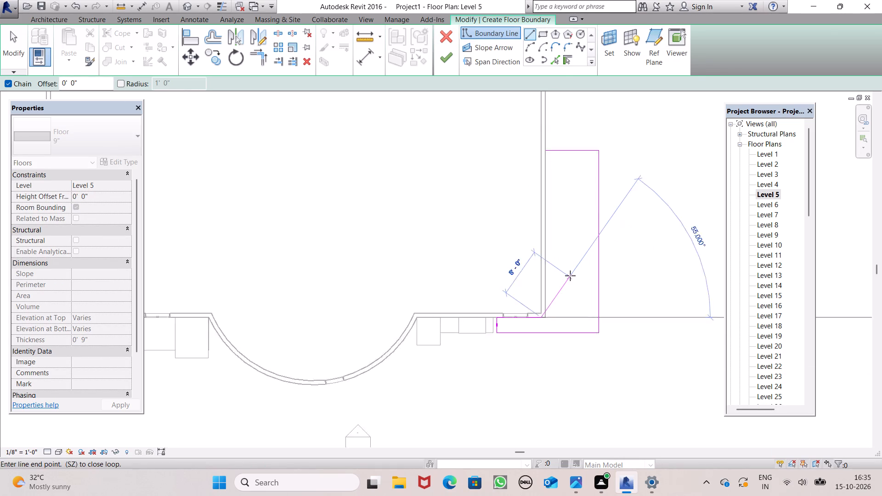
{"action": "scroll", "coordinate": [570, 276], "scroll_direction": "up", "scroll_amount": 3}
{"action": "left_click", "coordinate": [529, 349]}
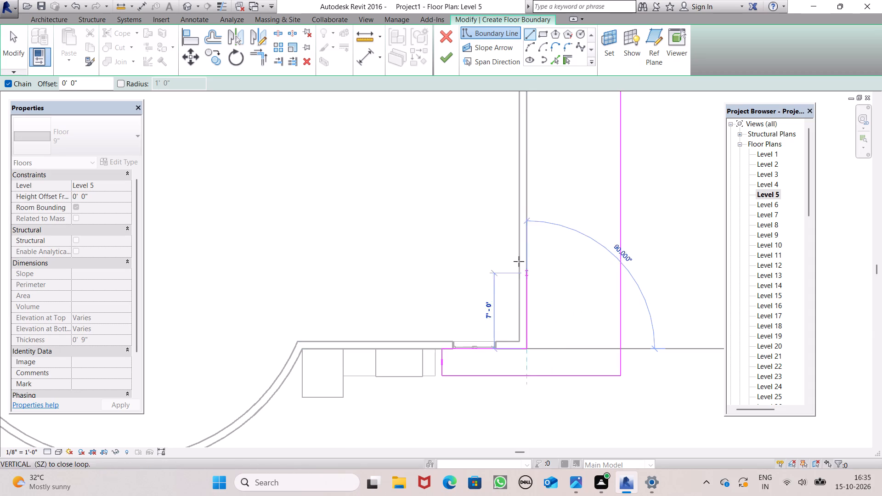
{"action": "scroll", "coordinate": [511, 247], "scroll_direction": "down", "scroll_amount": 5}
{"action": "scroll", "coordinate": [532, 163], "scroll_direction": "up", "scroll_amount": 7}
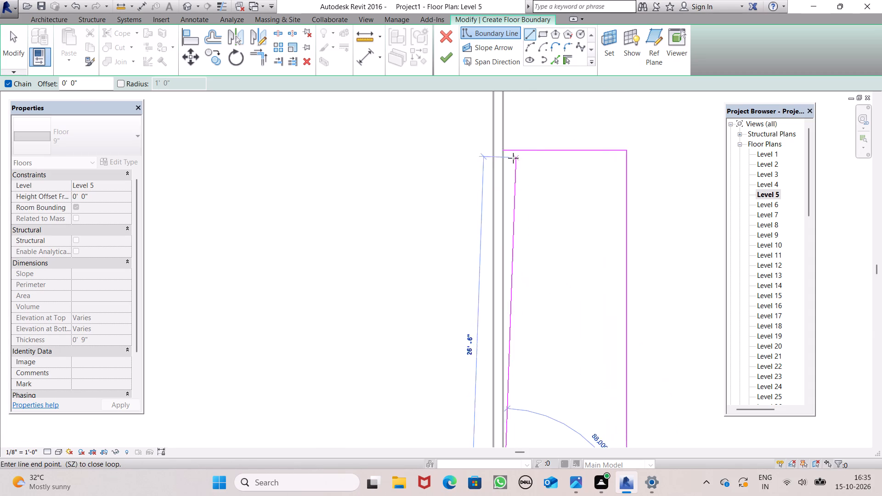
{"action": "scroll", "coordinate": [503, 150], "scroll_direction": "up", "scroll_amount": 4}
{"action": "left_click", "coordinate": [503, 149]}
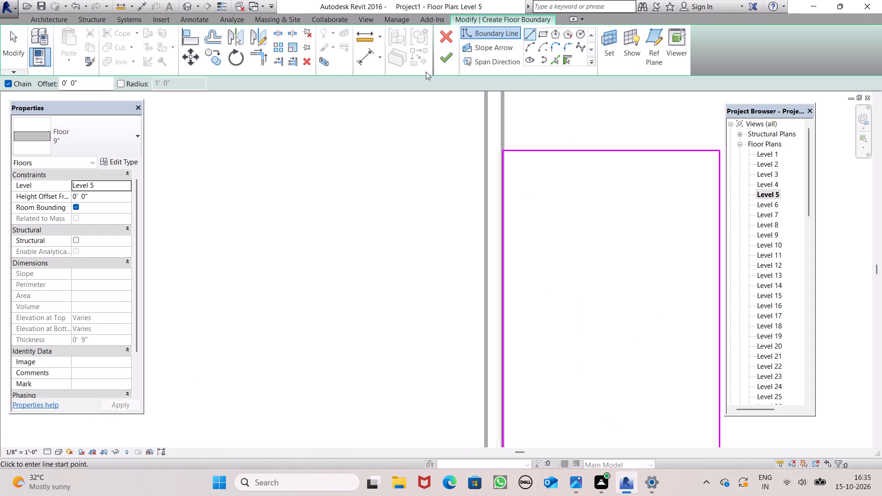
{"action": "left_click", "coordinate": [440, 55]}
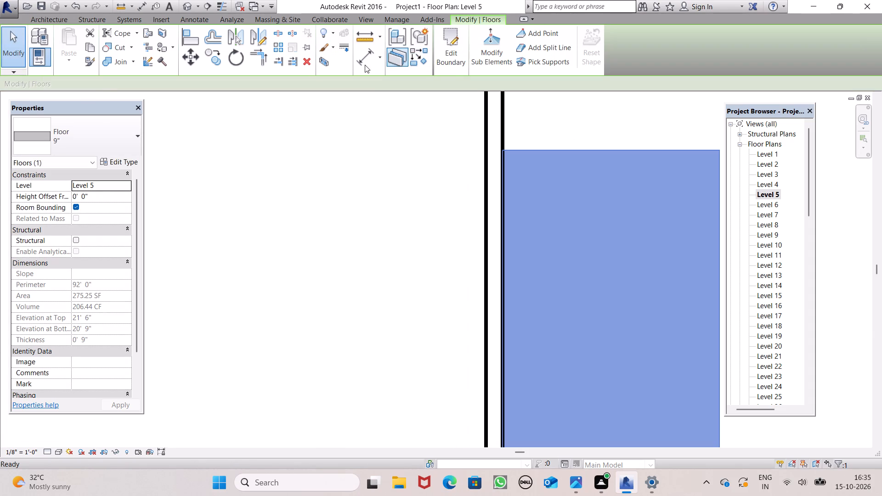
Examine the new slab wrapping the southeast corner in 3D from above, from the east side and from the front.
{"action": "left_click", "coordinate": [187, 9]}
{"action": "scroll", "coordinate": [218, 60], "scroll_direction": "down", "scroll_amount": 4}
{"action": "scroll", "coordinate": [326, 234], "scroll_direction": "down", "scroll_amount": 1}
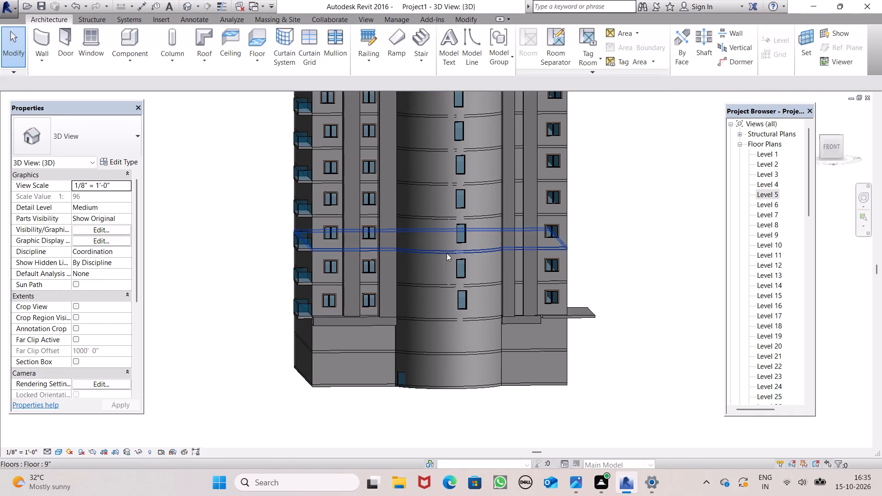
{"action": "scroll", "coordinate": [447, 253], "scroll_direction": "up", "scroll_amount": 3}
{"action": "scroll", "coordinate": [506, 266], "scroll_direction": "down", "scroll_amount": 1}
{"action": "scroll", "coordinate": [506, 266], "scroll_direction": "up", "scroll_amount": 3}
{"action": "scroll", "coordinate": [496, 282], "scroll_direction": "down", "scroll_amount": 3}
{"action": "middle_click", "coordinate": [557, 339]}
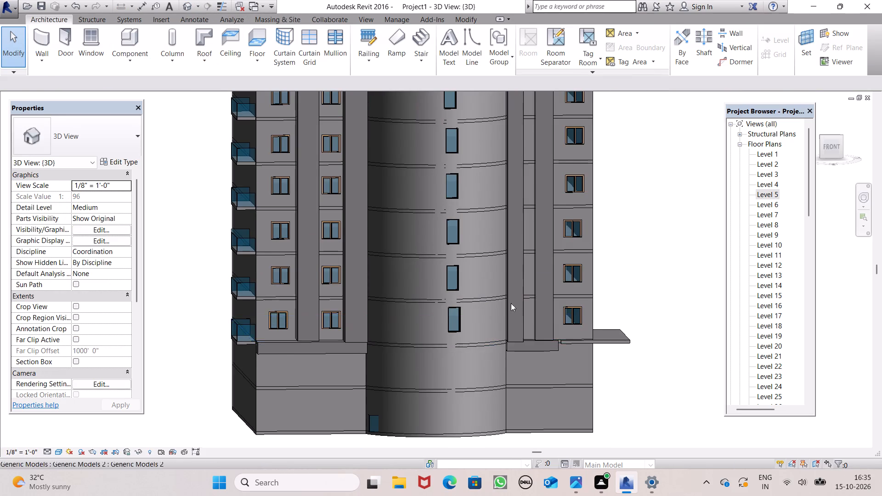
{"action": "scroll", "coordinate": [476, 306], "scroll_direction": "down", "scroll_amount": 1}
{"action": "middle_click_drag", "start_coordinate": [611, 365], "coordinate": [620, 429], "text": "shift"}
{"action": "scroll", "coordinate": [575, 290], "scroll_direction": "up", "scroll_amount": 3, "text": "shift"}
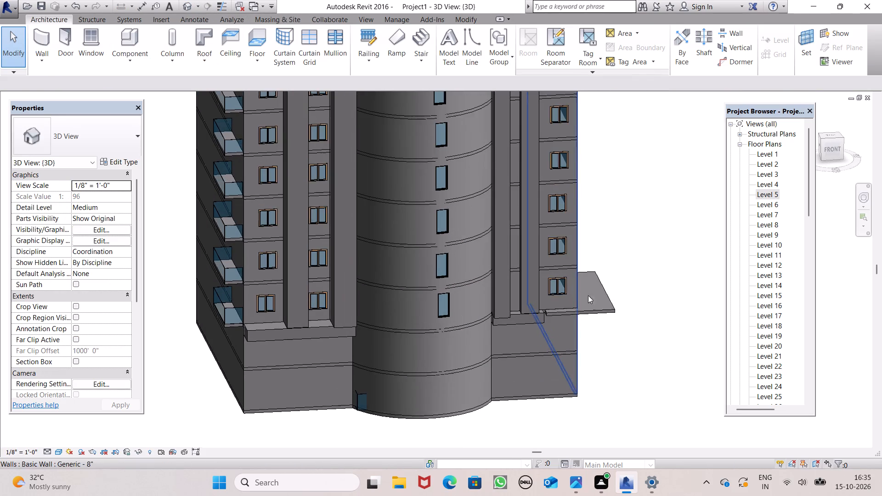
{"action": "scroll", "coordinate": [601, 307], "scroll_direction": "down", "scroll_amount": 2}
{"action": "middle_click_drag", "start_coordinate": [604, 318], "coordinate": [540, 254]}
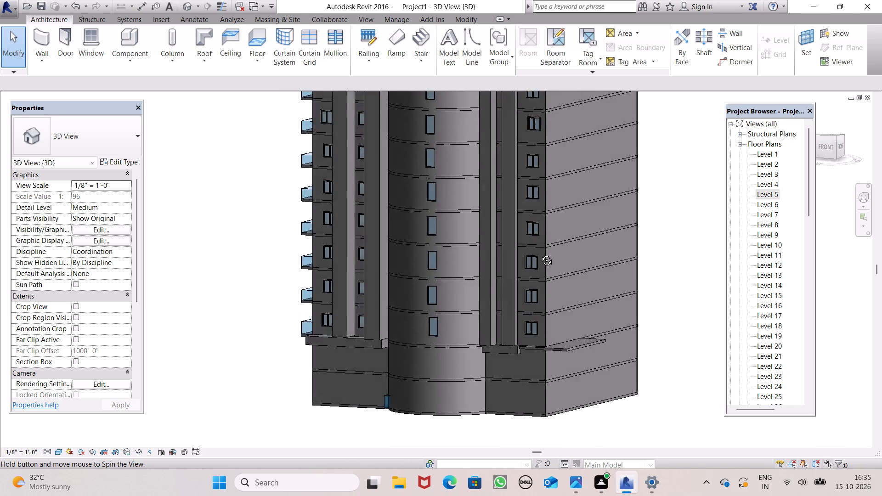
{"action": "middle_click_drag", "start_coordinate": [540, 254], "coordinate": [576, 237]}
{"action": "scroll", "coordinate": [578, 326], "scroll_direction": "up", "scroll_amount": 7}
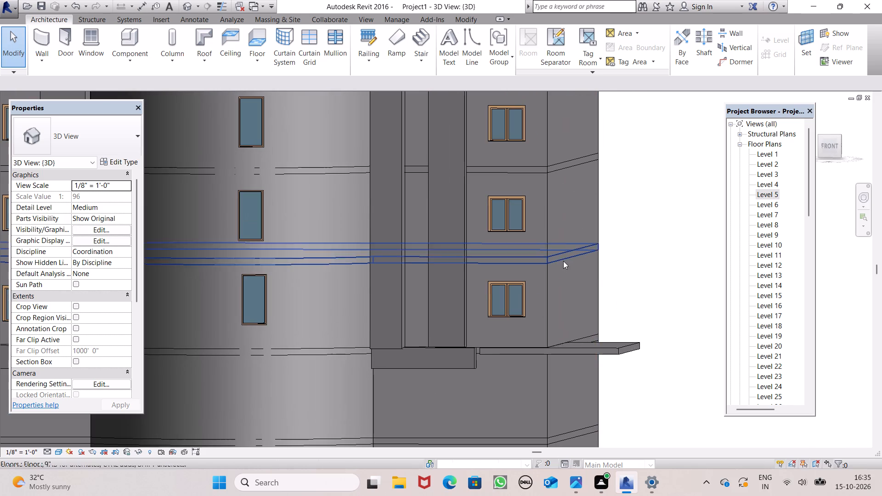
Edit the Level 5 corner slab's boundary in plan, sketching a rectangular extension about 4'-0" deep along its full south edge.
{"action": "triple_click", "coordinate": [595, 350]}
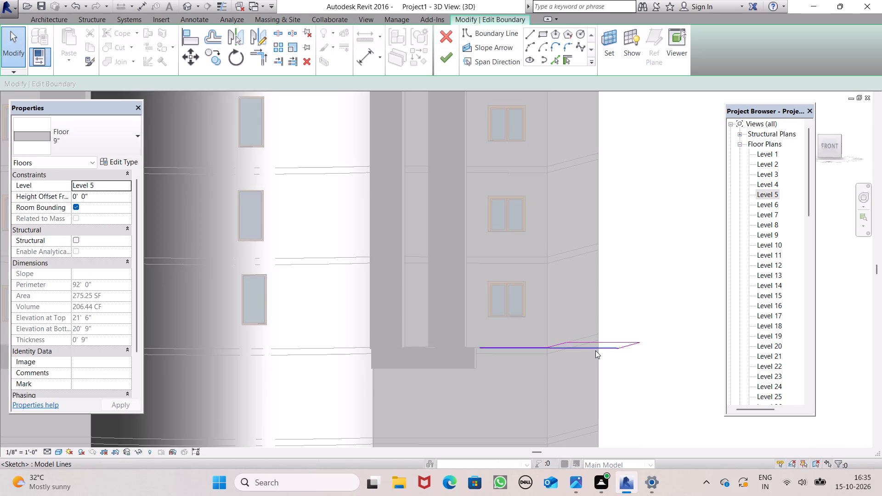
{"action": "double_click", "coordinate": [772, 195]}
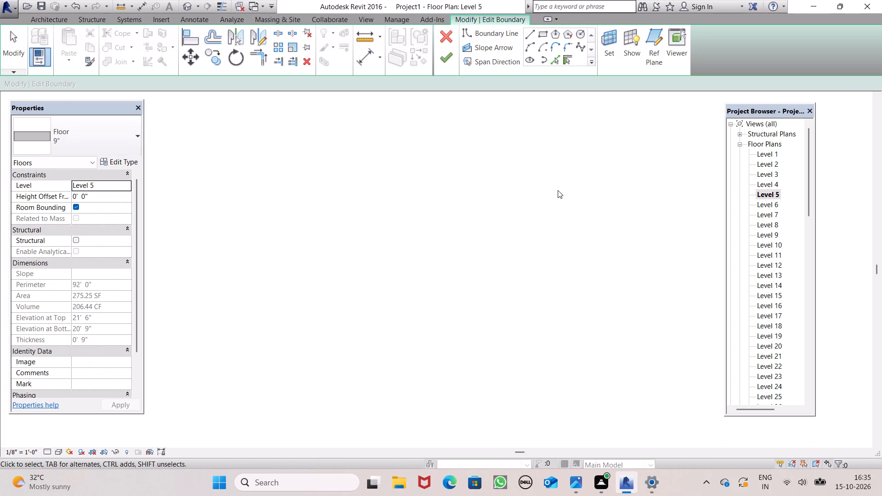
{"action": "scroll", "coordinate": [376, 245], "scroll_direction": "down", "scroll_amount": 1}
{"action": "scroll", "coordinate": [380, 190], "scroll_direction": "down", "scroll_amount": 8}
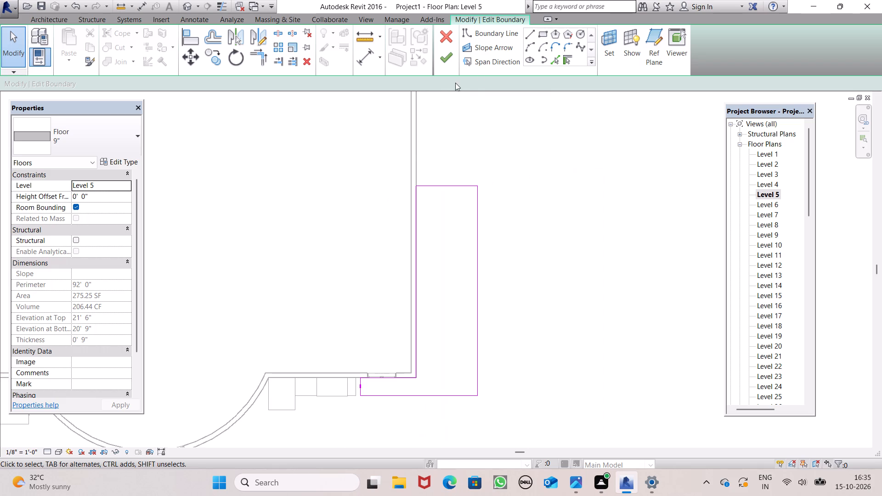
{"action": "left_click", "coordinate": [531, 36]}
{"action": "scroll", "coordinate": [366, 275], "scroll_direction": "down", "scroll_amount": 2}
{"action": "scroll", "coordinate": [368, 387], "scroll_direction": "up", "scroll_amount": 2}
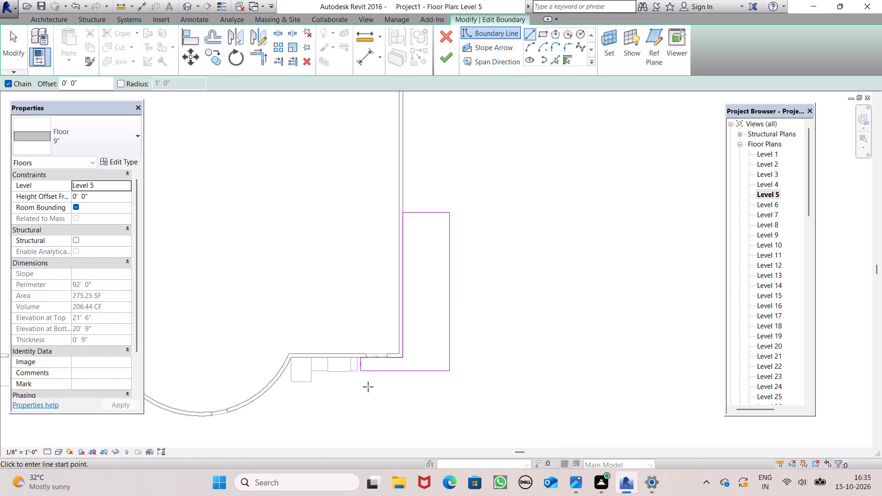
{"action": "scroll", "coordinate": [368, 387], "scroll_direction": "up", "scroll_amount": 7}
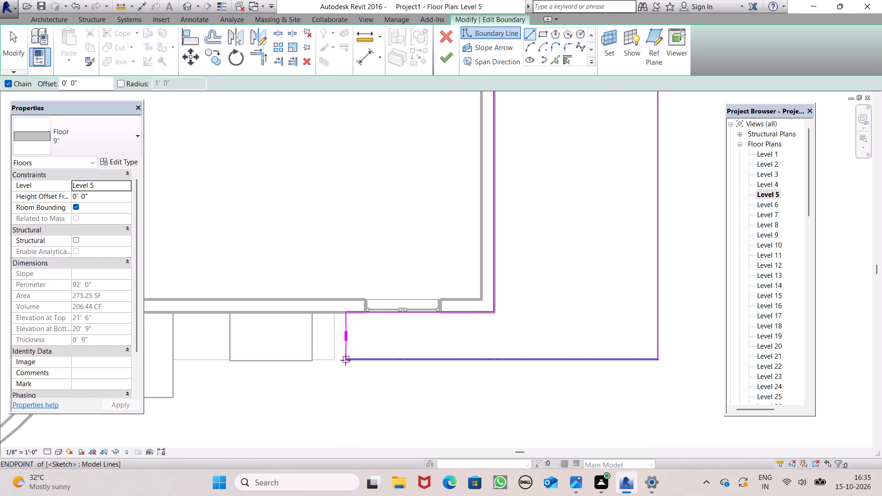
{"action": "left_click", "coordinate": [345, 360]}
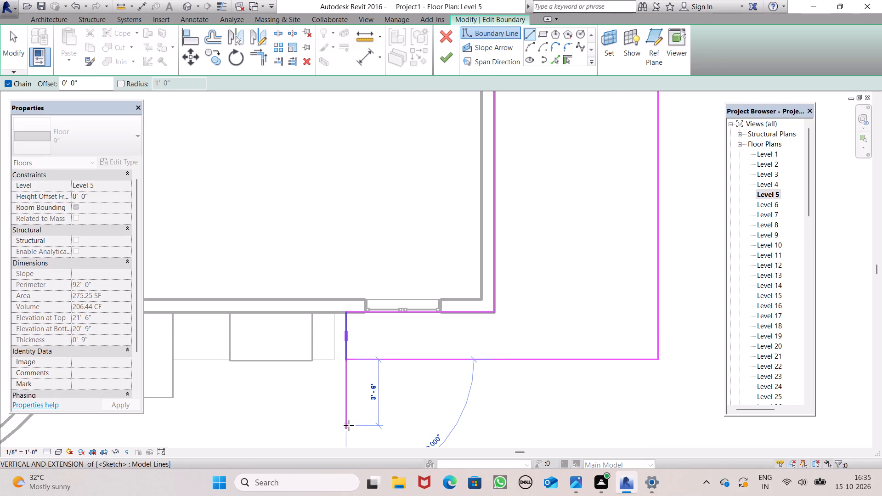
{"action": "left_click", "coordinate": [349, 434]}
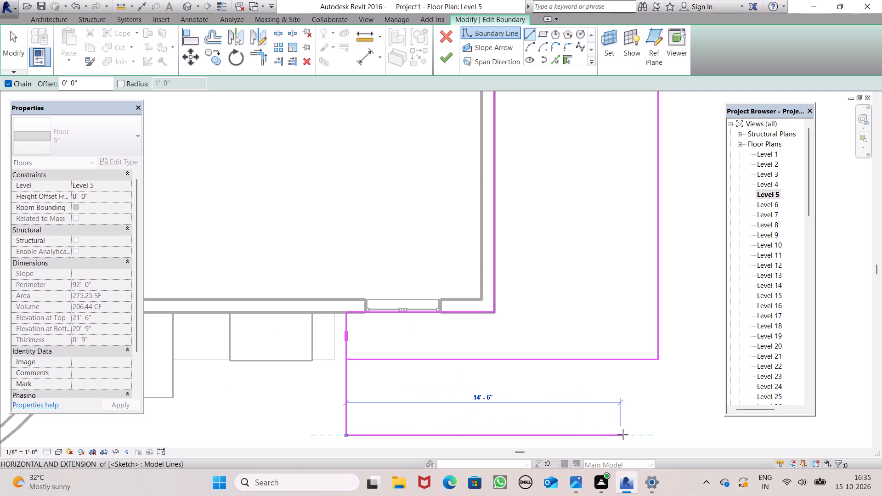
{"action": "left_click_drag", "start_coordinate": [654, 436], "coordinate": [654, 426]}
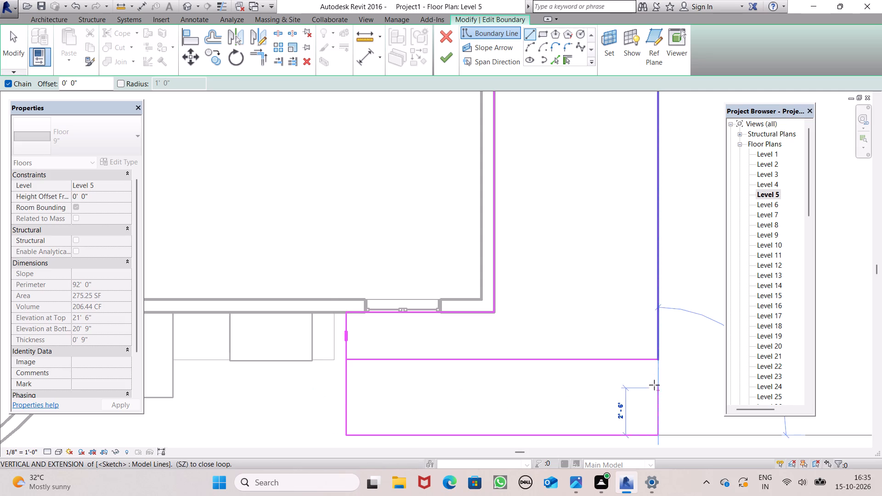
{"action": "left_click_drag", "start_coordinate": [656, 358], "coordinate": [656, 350]}
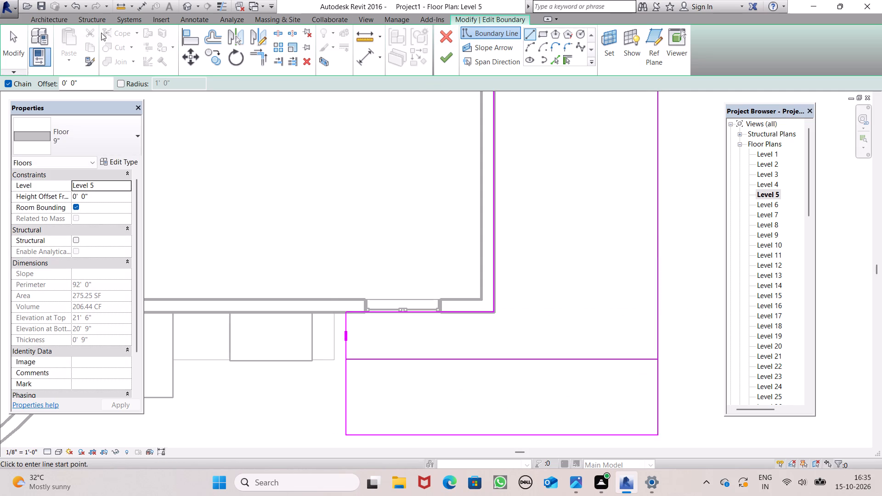
Delete the former south edge line crossing the extended boundary and finish the floor edit.
{"action": "left_click", "coordinate": [445, 62]}
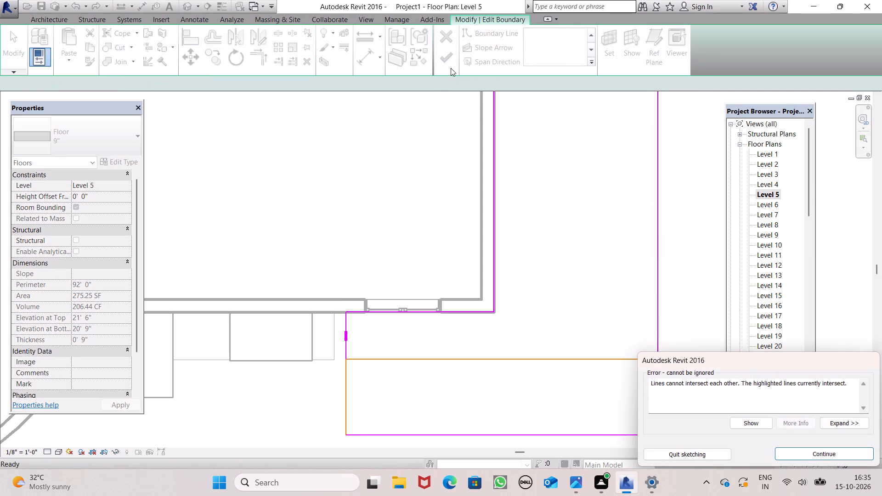
{"action": "left_click", "coordinate": [804, 455]}
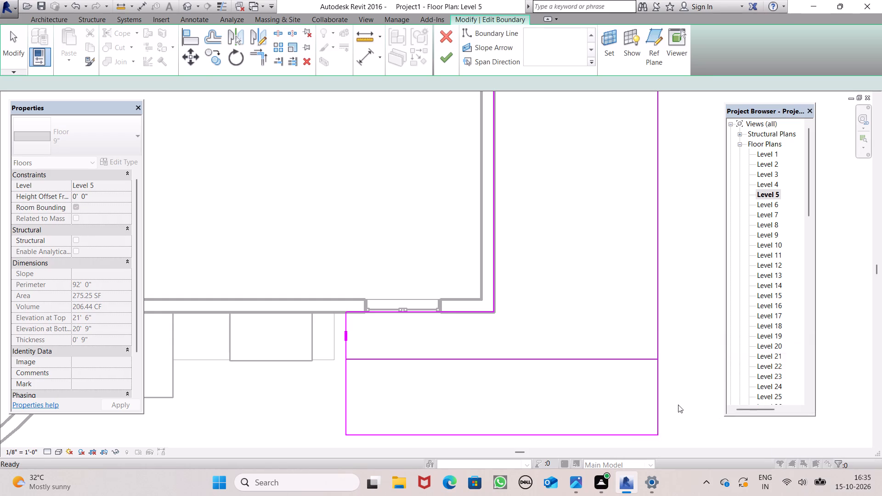
{"action": "left_click", "coordinate": [502, 361]}
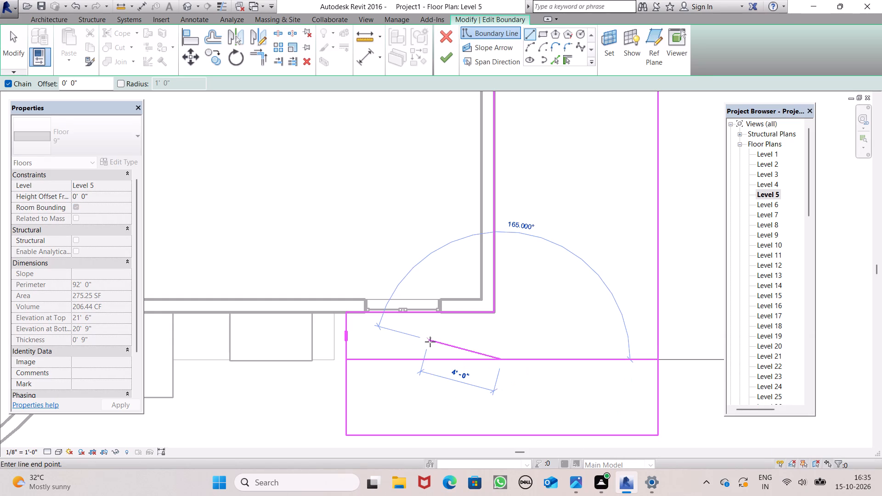
{"action": "key", "text": "Escape"}
{"action": "left_click", "coordinate": [447, 358]}
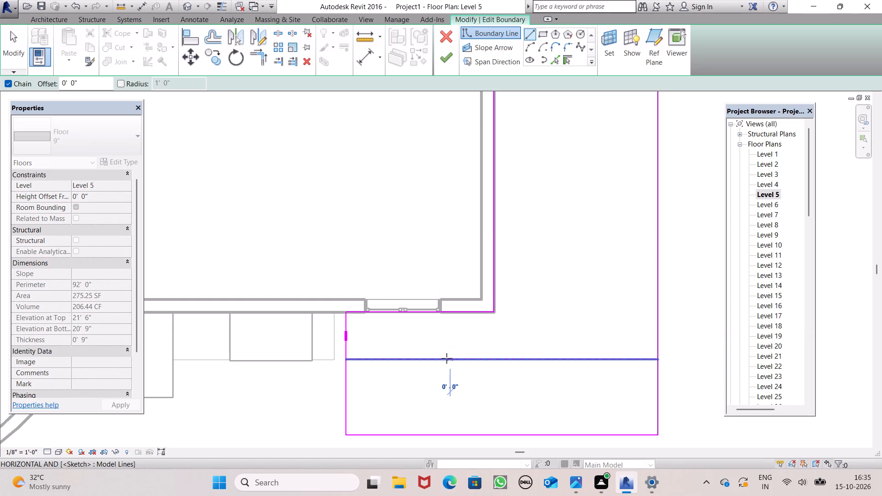
{"action": "key", "text": "Delete"}
{"action": "left_click", "coordinate": [447, 358]}
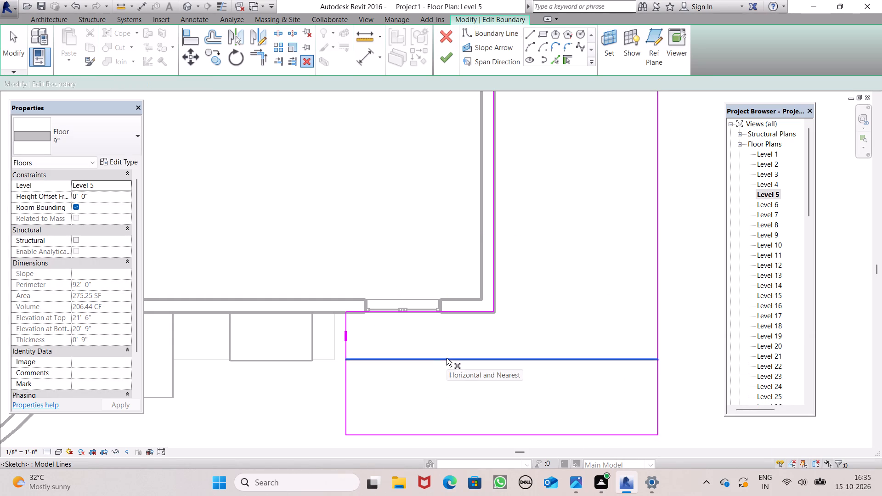
{"action": "key", "text": "Delete"}
{"action": "scroll", "coordinate": [452, 331], "scroll_direction": "down", "scroll_amount": 7}
{"action": "scroll", "coordinate": [465, 169], "scroll_direction": "down", "scroll_amount": 3}
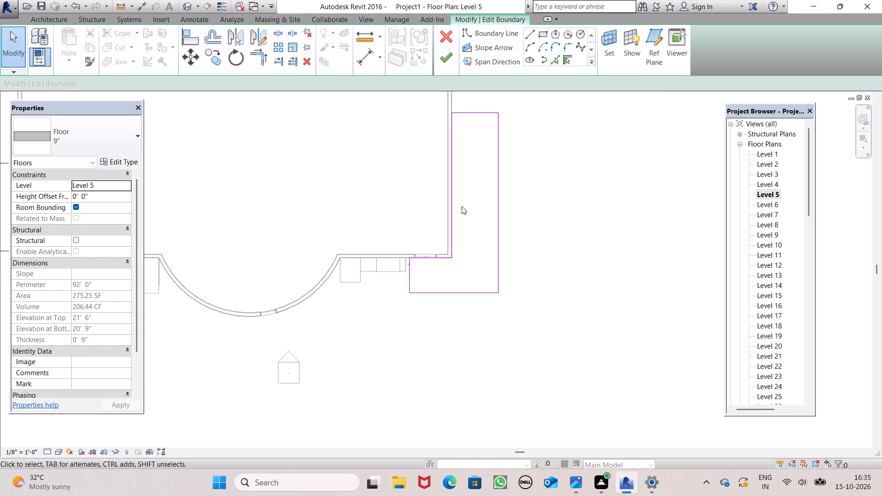
{"action": "scroll", "coordinate": [462, 206], "scroll_direction": "down", "scroll_amount": 2}
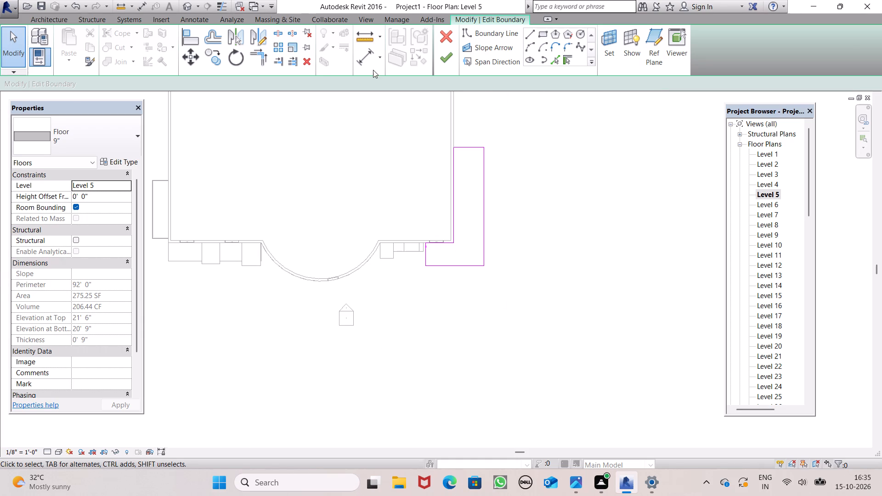
{"action": "left_click", "coordinate": [447, 59]}
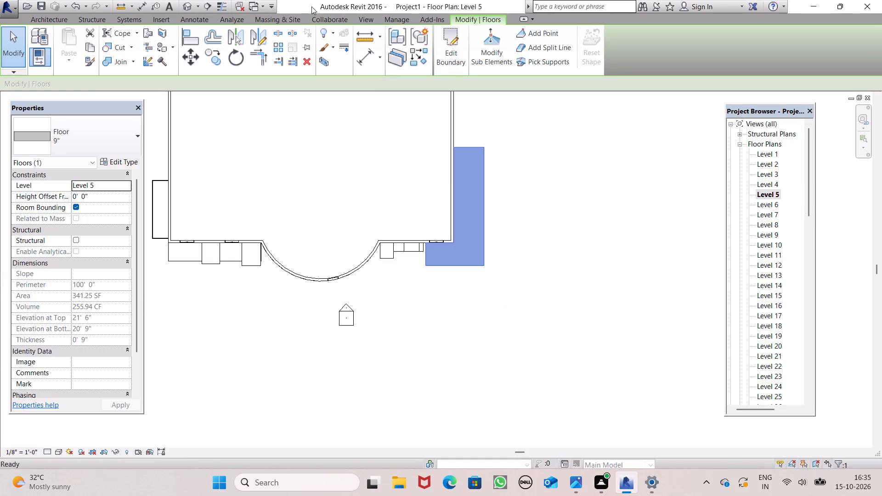
Examine the extended corner slab on the tower in 3D from the front and from above.
{"action": "left_click", "coordinate": [186, 10]}
{"action": "scroll", "coordinate": [410, 268], "scroll_direction": "down", "scroll_amount": 4}
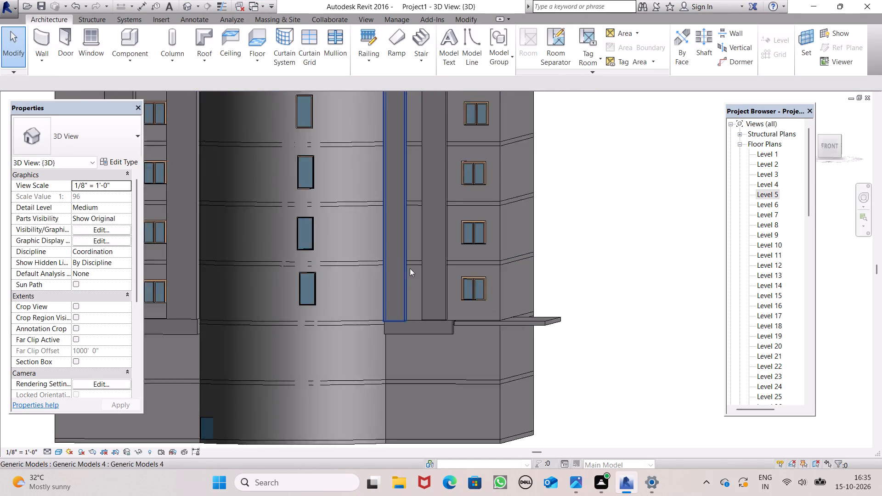
{"action": "scroll", "coordinate": [435, 325], "scroll_direction": "down", "scroll_amount": 2}
{"action": "scroll", "coordinate": [435, 325], "scroll_direction": "up", "scroll_amount": 1}
{"action": "middle_click_drag", "start_coordinate": [435, 352], "coordinate": [479, 441], "text": "shift"}
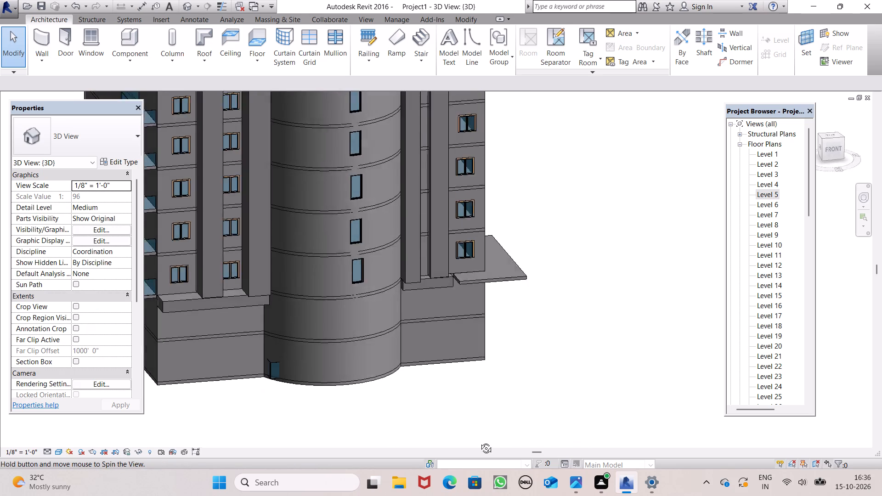
{"action": "middle_click_drag", "start_coordinate": [479, 441], "coordinate": [424, 355], "text": "shift"}
{"action": "scroll", "coordinate": [424, 351], "scroll_direction": "down", "scroll_amount": 7, "text": "shift"}
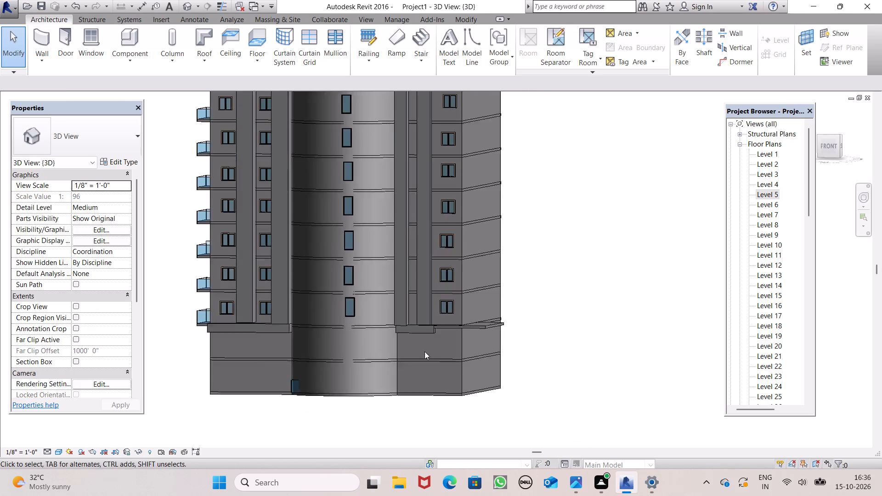
{"action": "scroll", "coordinate": [433, 340], "scroll_direction": "down", "scroll_amount": 3}
{"action": "middle_click_drag", "start_coordinate": [435, 342], "coordinate": [493, 468], "text": "shift"}
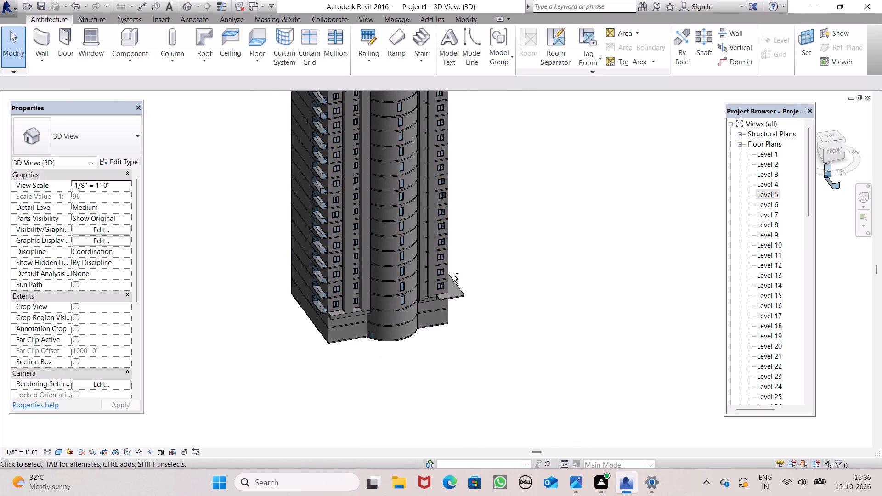
{"action": "scroll", "coordinate": [453, 280], "scroll_direction": "up", "scroll_amount": 5}
{"action": "middle_click", "coordinate": [453, 280]}
{"action": "scroll", "coordinate": [457, 330], "scroll_direction": "down", "scroll_amount": 7}
{"action": "middle_click_drag", "start_coordinate": [456, 367], "coordinate": [437, 336], "text": "shift"}
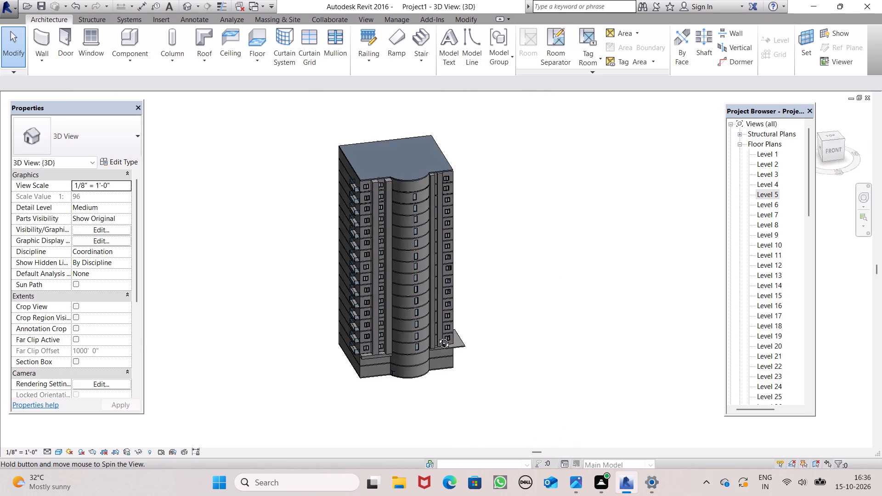
{"action": "middle_click_drag", "start_coordinate": [437, 336], "coordinate": [414, 261], "text": "shift"}
{"action": "scroll", "coordinate": [465, 248], "scroll_direction": "up", "scroll_amount": 1}
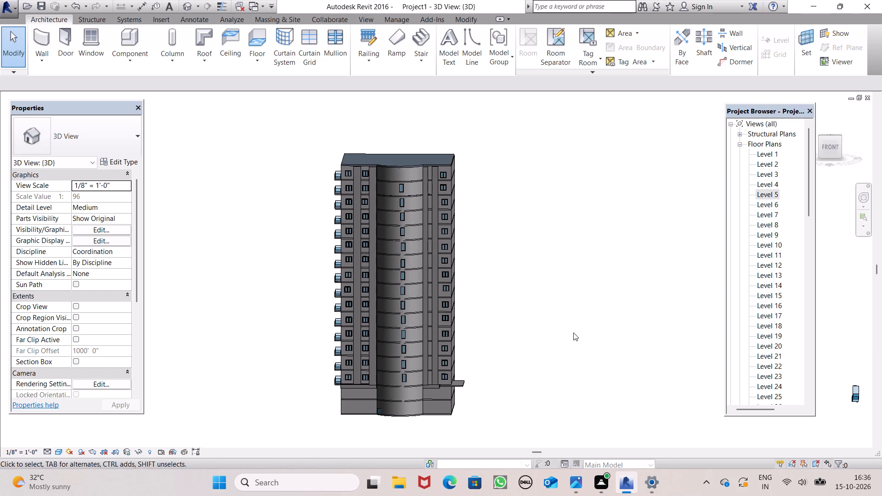
{"action": "scroll", "coordinate": [573, 333], "scroll_direction": "up", "scroll_amount": 3}
{"action": "scroll", "coordinate": [603, 339], "scroll_direction": "down", "scroll_amount": 4}
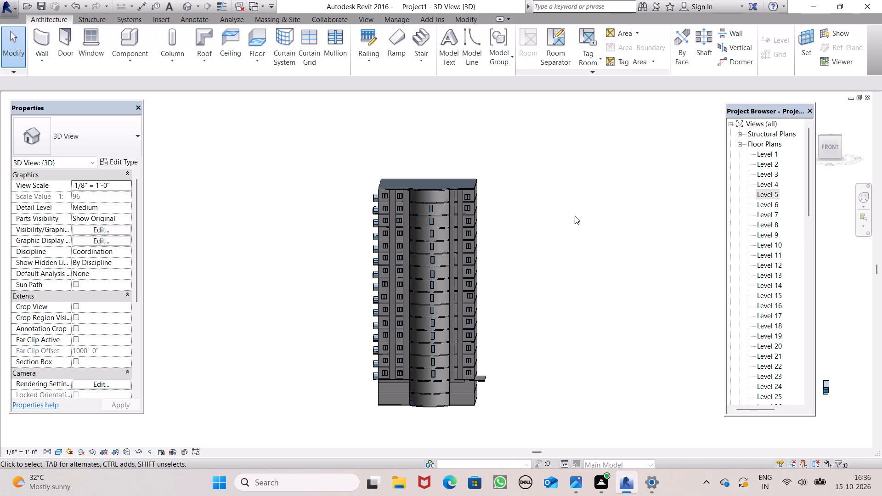
Open the South building elevation.
{"action": "scroll", "coordinate": [753, 223], "scroll_direction": "down", "scroll_amount": 3}
{"action": "scroll", "coordinate": [783, 294], "scroll_direction": "down", "scroll_amount": 12}
{"action": "scroll", "coordinate": [743, 346], "scroll_direction": "up", "scroll_amount": 1}
{"action": "scroll", "coordinate": [743, 346], "scroll_direction": "down", "scroll_amount": 3}
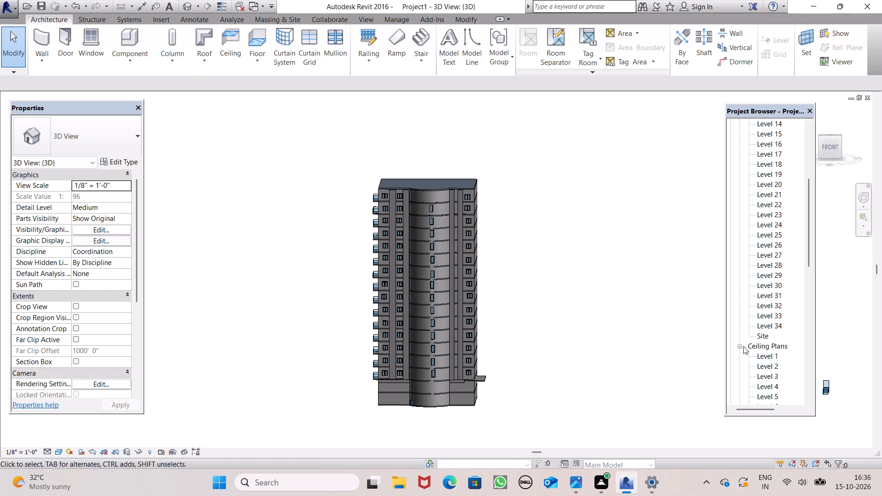
{"action": "scroll", "coordinate": [743, 346], "scroll_direction": "down", "scroll_amount": 20}
{"action": "scroll", "coordinate": [743, 346], "scroll_direction": "down", "scroll_amount": 11}
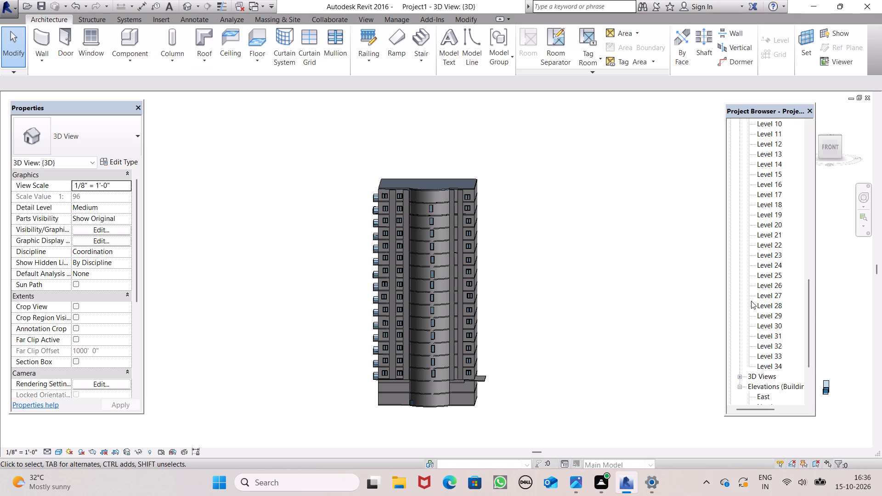
{"action": "scroll", "coordinate": [751, 301], "scroll_direction": "down", "scroll_amount": 18}
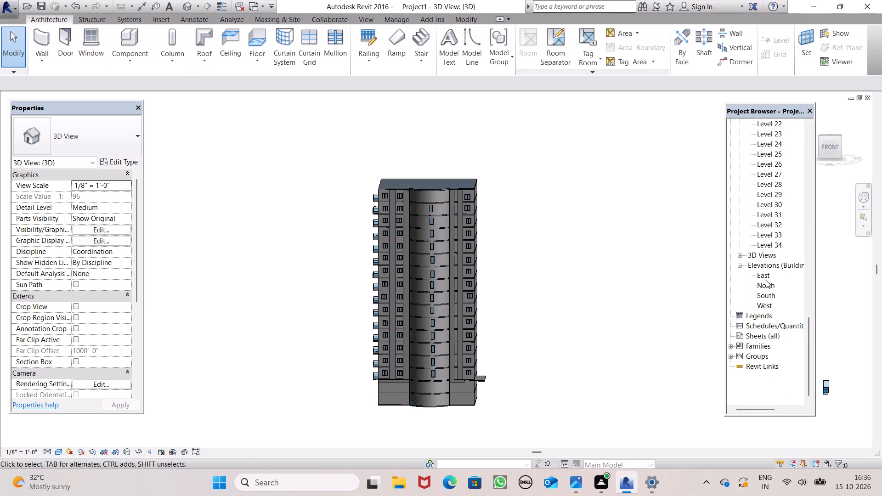
{"action": "double_click", "coordinate": [763, 273]}
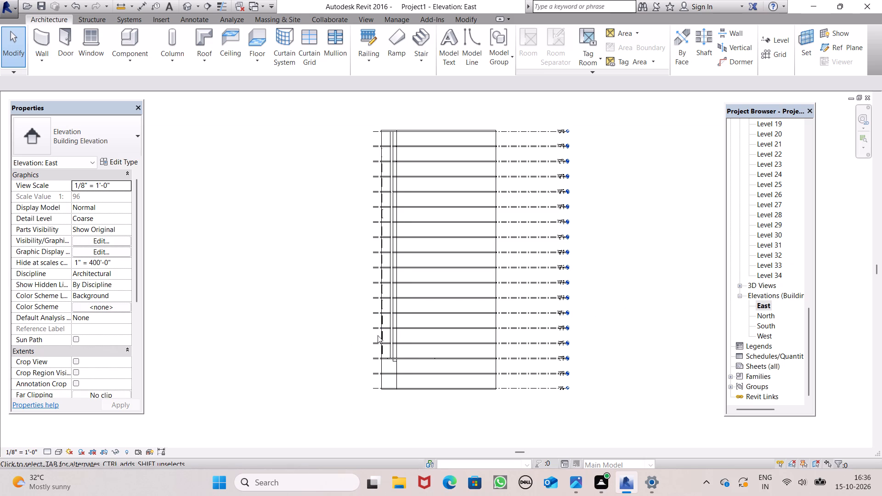
{"action": "double_click", "coordinate": [757, 317]}
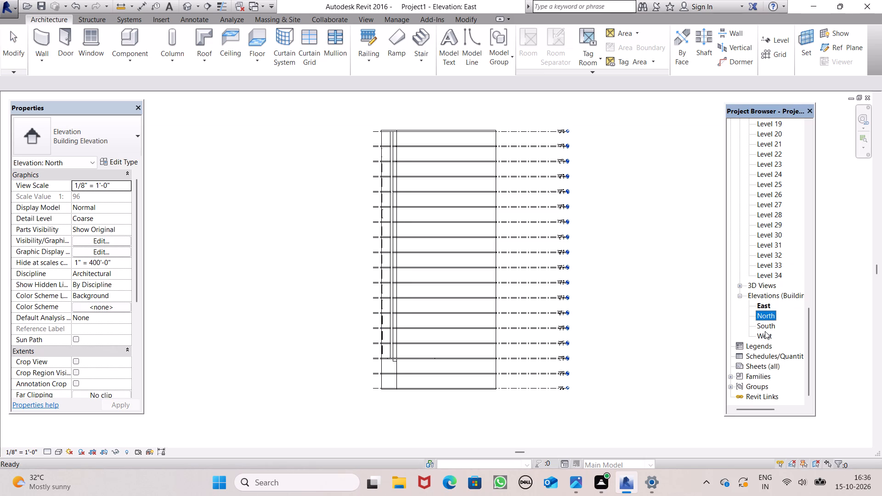
{"action": "double_click", "coordinate": [763, 323]}
Copy the Level 5 corner slab straight up to Levels 7, 9, 11 and 13 in the South elevation, using multiple copy.
{"action": "scroll", "coordinate": [407, 321], "scroll_direction": "down", "scroll_amount": 2}
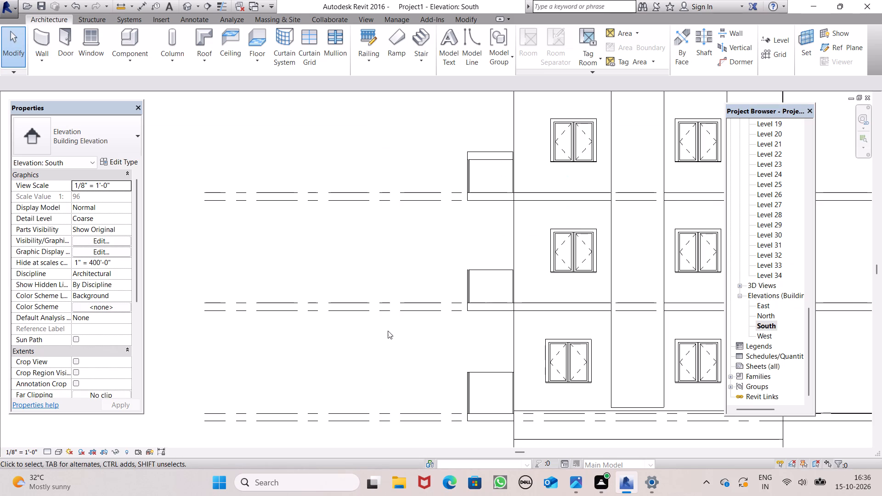
{"action": "scroll", "coordinate": [388, 331], "scroll_direction": "down", "scroll_amount": 7}
{"action": "scroll", "coordinate": [236, 377], "scroll_direction": "down", "scroll_amount": 1}
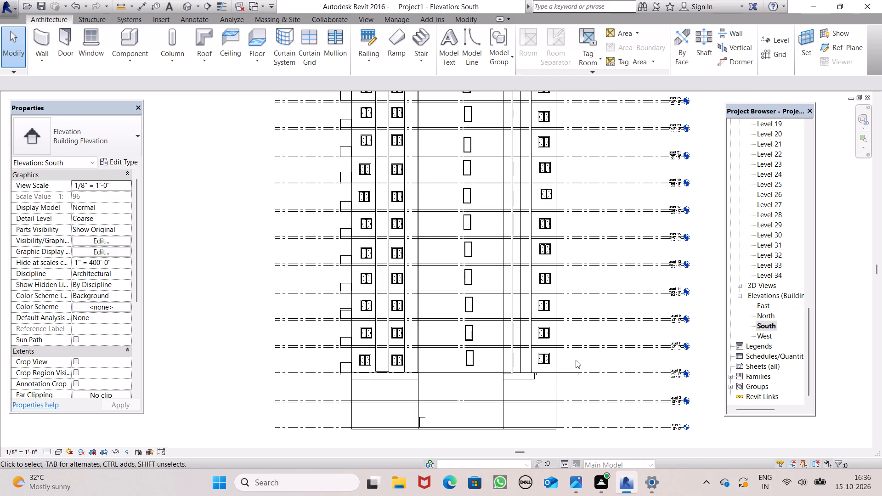
{"action": "scroll", "coordinate": [576, 360], "scroll_direction": "up", "scroll_amount": 1}
{"action": "scroll", "coordinate": [565, 355], "scroll_direction": "down", "scroll_amount": 1}
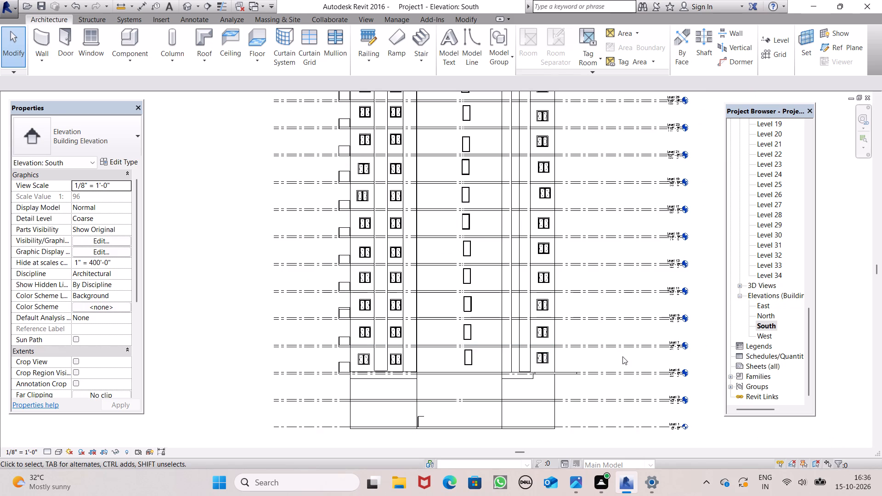
{"action": "scroll", "coordinate": [609, 362], "scroll_direction": "up", "scroll_amount": 4}
{"action": "left_click", "coordinate": [539, 384]}
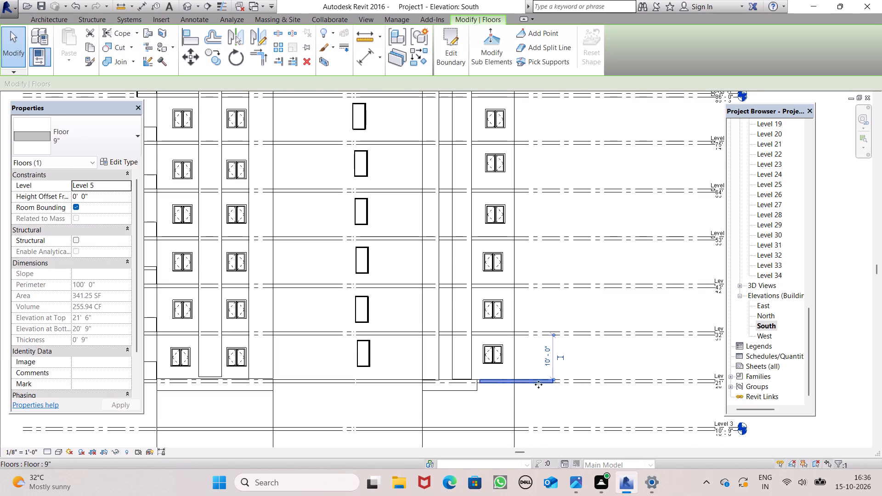
{"action": "scroll", "coordinate": [536, 391], "scroll_direction": "down", "scroll_amount": 6}
{"action": "scroll", "coordinate": [559, 332], "scroll_direction": "up", "scroll_amount": 6}
{"action": "scroll", "coordinate": [582, 317], "scroll_direction": "down", "scroll_amount": 1}
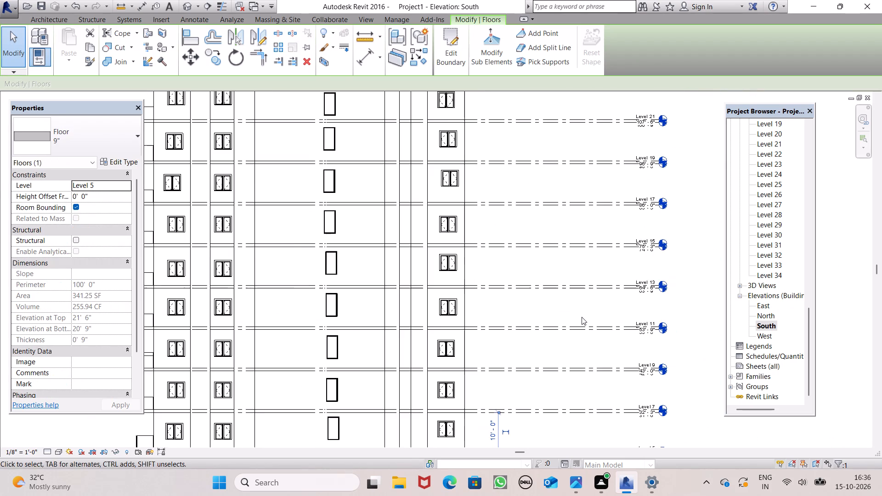
{"action": "scroll", "coordinate": [581, 316], "scroll_direction": "down", "scroll_amount": 2}
{"action": "scroll", "coordinate": [527, 439], "scroll_direction": "up", "scroll_amount": 5}
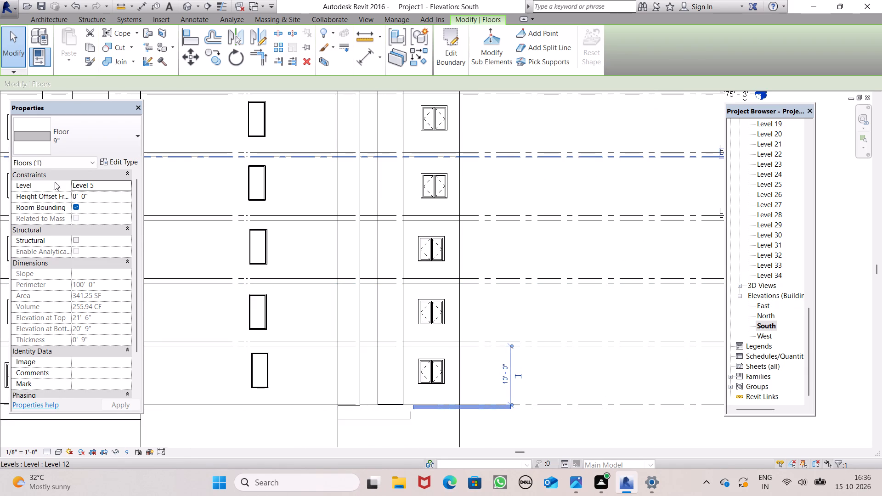
{"action": "left_click", "coordinate": [215, 57]}
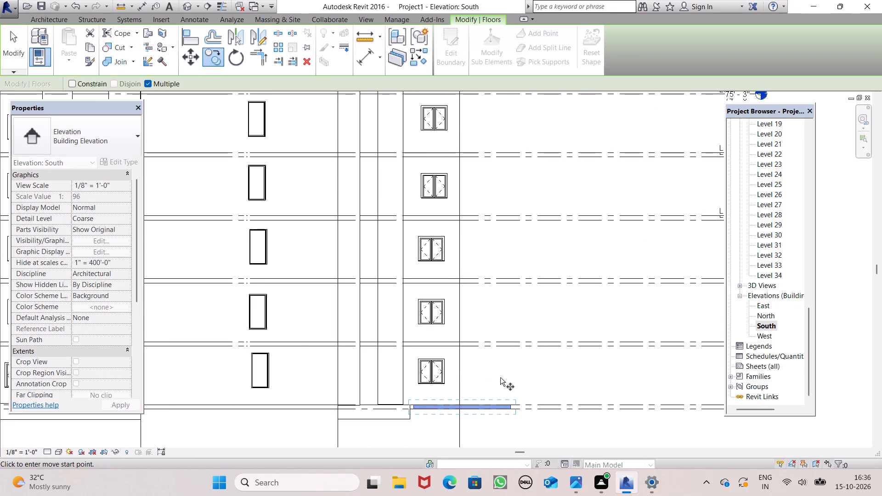
{"action": "scroll", "coordinate": [498, 389], "scroll_direction": "down", "scroll_amount": 9}
{"action": "scroll", "coordinate": [497, 402], "scroll_direction": "up", "scroll_amount": 4}
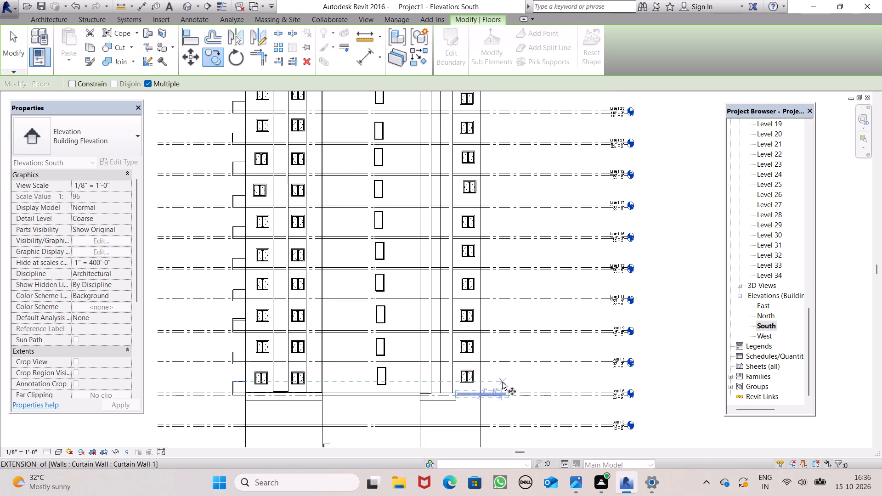
{"action": "left_click_drag", "start_coordinate": [505, 389], "coordinate": [505, 356]}
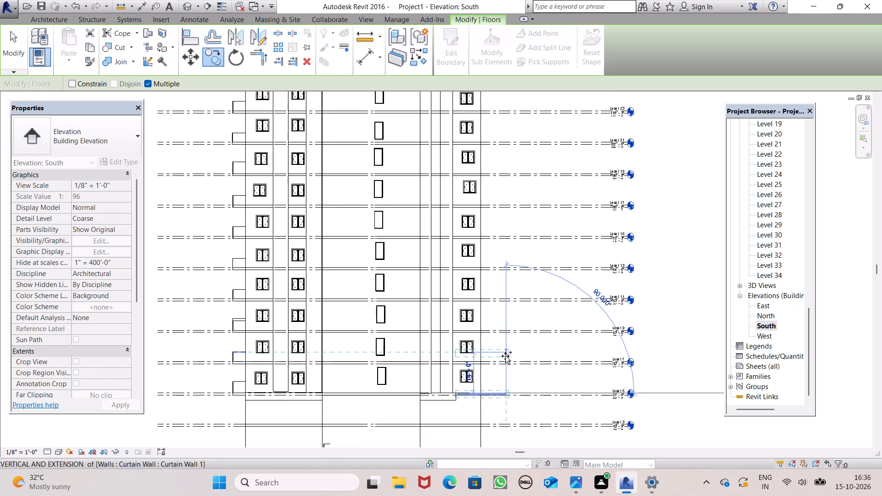
{"action": "left_click_drag", "start_coordinate": [505, 356], "coordinate": [505, 357]}
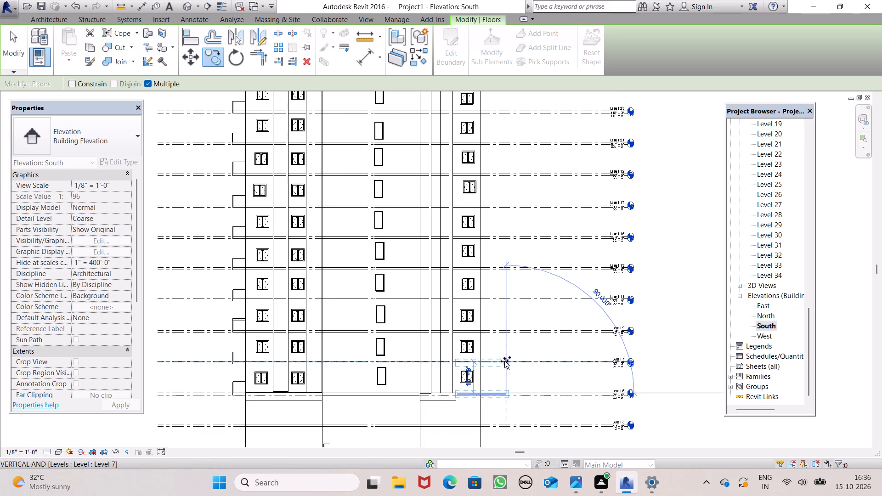
{"action": "left_click", "coordinate": [503, 360]}
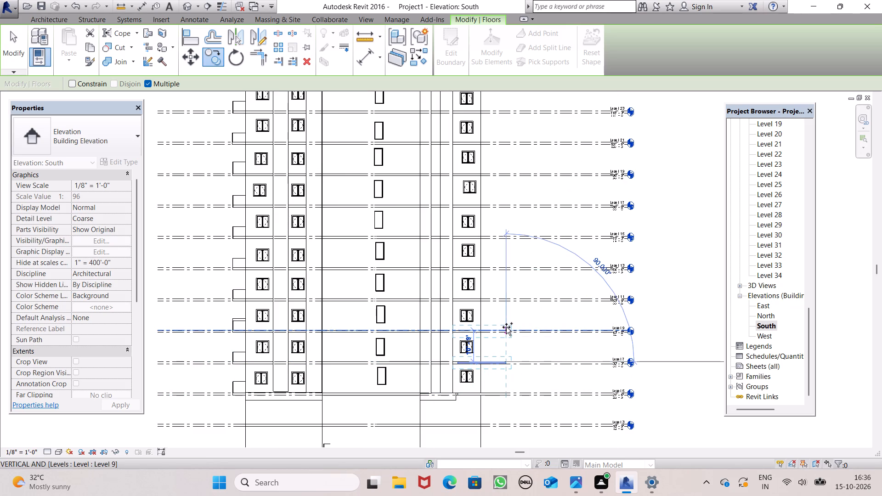
{"action": "left_click", "coordinate": [506, 326]}
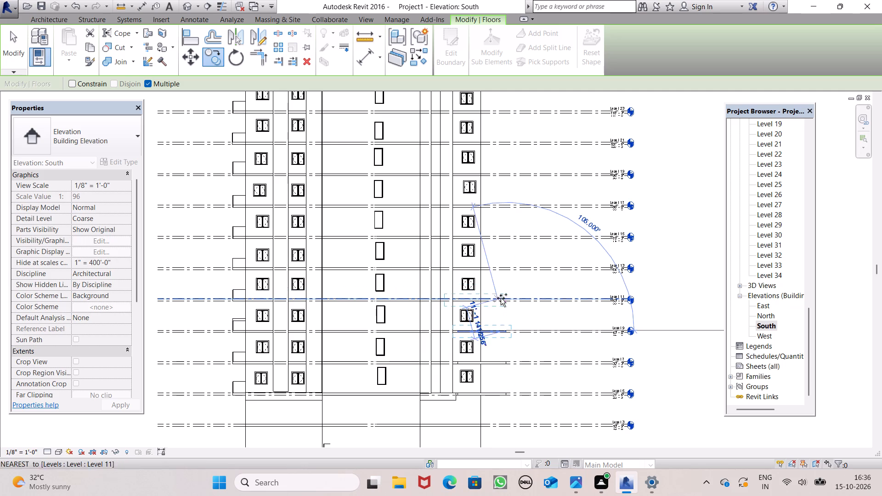
{"action": "left_click", "coordinate": [502, 298]}
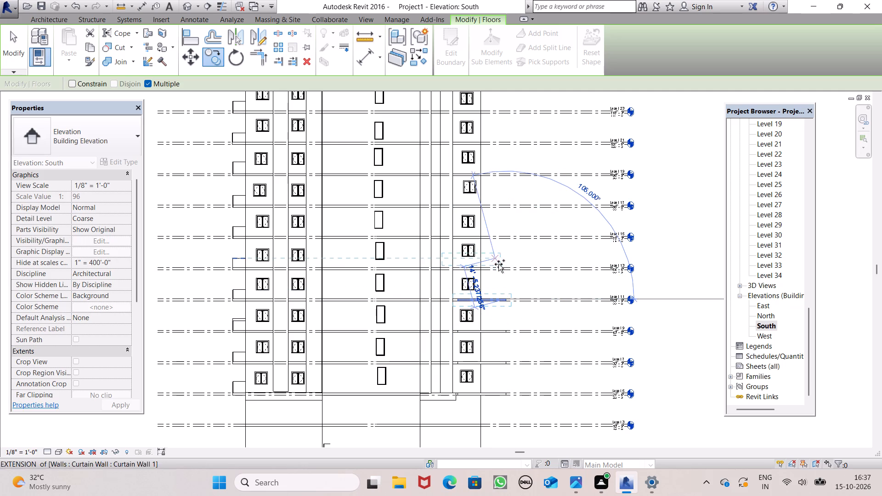
{"action": "left_click", "coordinate": [500, 265]}
Continue the multiple copy of the corner slab up to Levels 15, 17, 19 and 21.
{"action": "scroll", "coordinate": [503, 225], "scroll_direction": "up", "scroll_amount": 2}
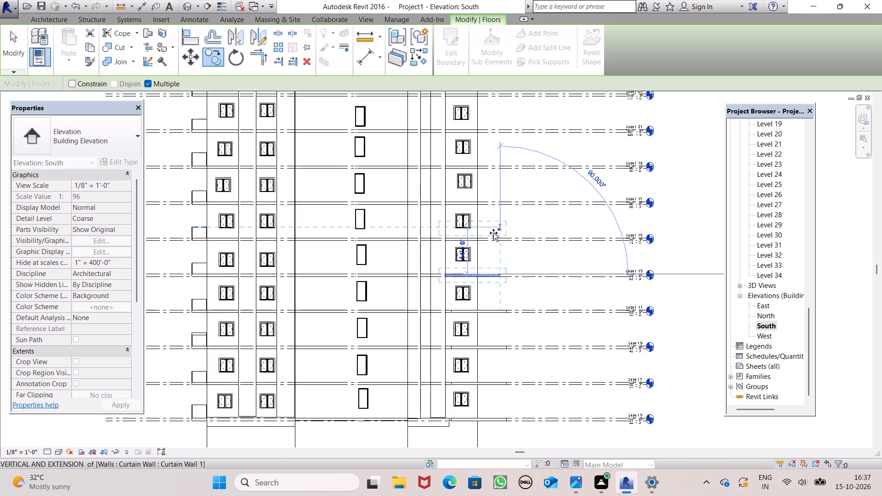
{"action": "scroll", "coordinate": [493, 233], "scroll_direction": "up", "scroll_amount": 3}
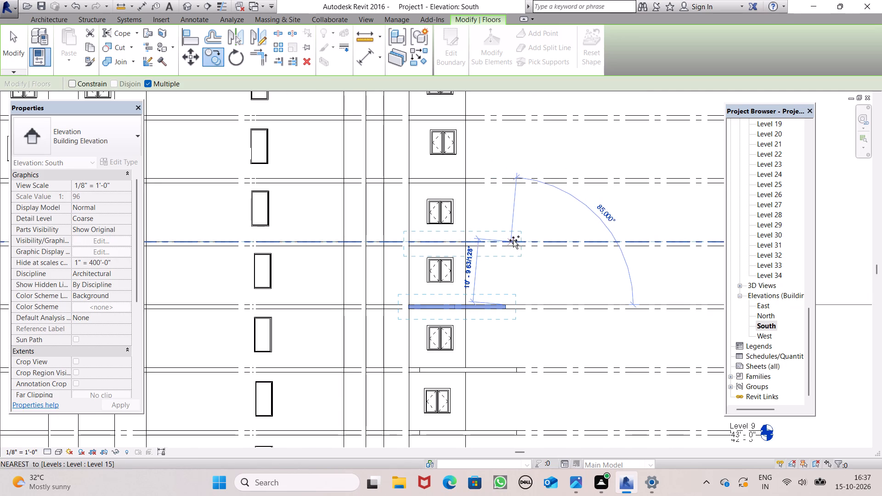
{"action": "left_click", "coordinate": [513, 240]}
{"action": "scroll", "coordinate": [499, 277], "scroll_direction": "down", "scroll_amount": 8}
{"action": "scroll", "coordinate": [492, 276], "scroll_direction": "up", "scroll_amount": 8}
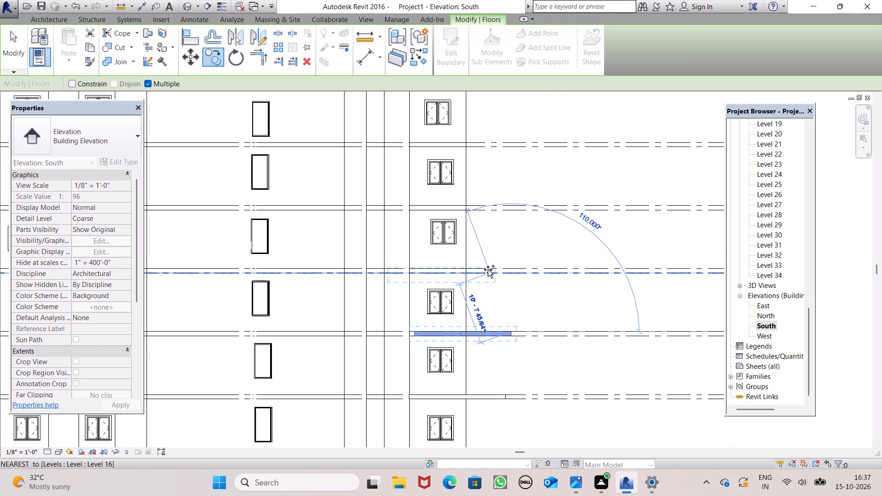
{"action": "left_click", "coordinate": [507, 265]}
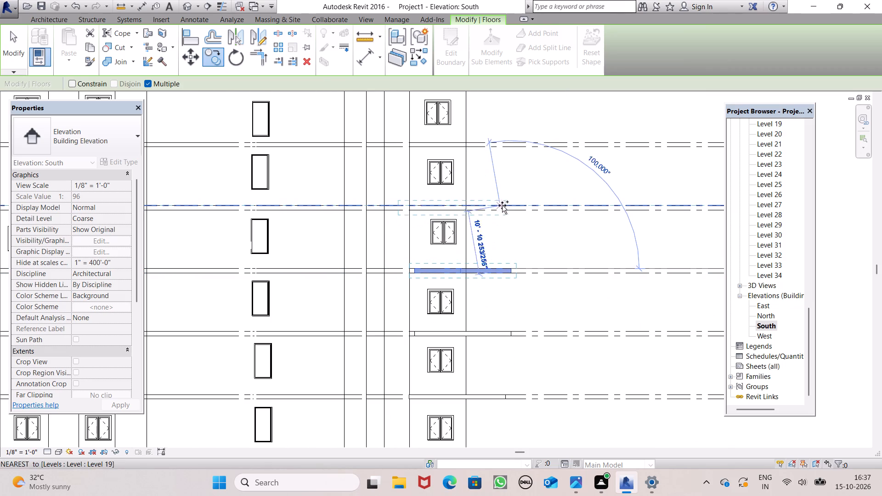
{"action": "left_click", "coordinate": [514, 202]}
{"action": "scroll", "coordinate": [474, 351], "scroll_direction": "down", "scroll_amount": 5}
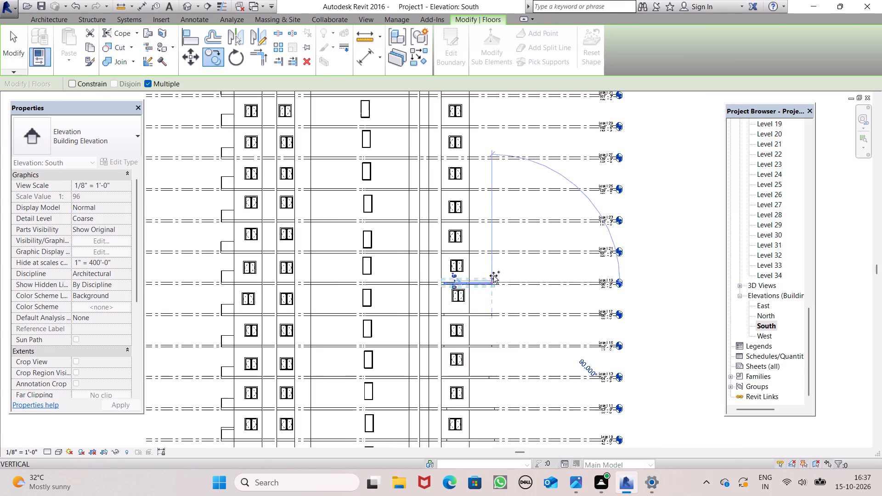
{"action": "scroll", "coordinate": [493, 275], "scroll_direction": "up", "scroll_amount": 7}
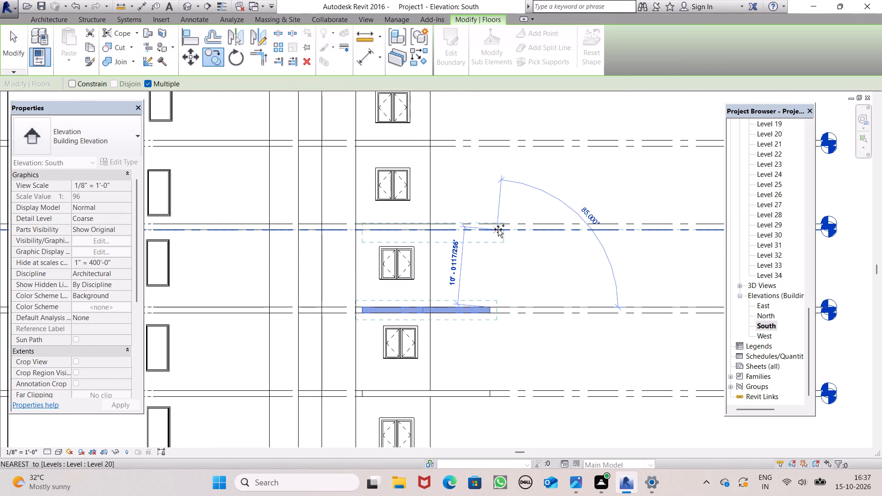
{"action": "left_click", "coordinate": [500, 224]}
Continue the multiple copy of the corner slab up to Levels 23, 25 and 27.
{"action": "scroll", "coordinate": [472, 354], "scroll_direction": "up", "scroll_amount": 1}
{"action": "scroll", "coordinate": [472, 357], "scroll_direction": "down", "scroll_amount": 6}
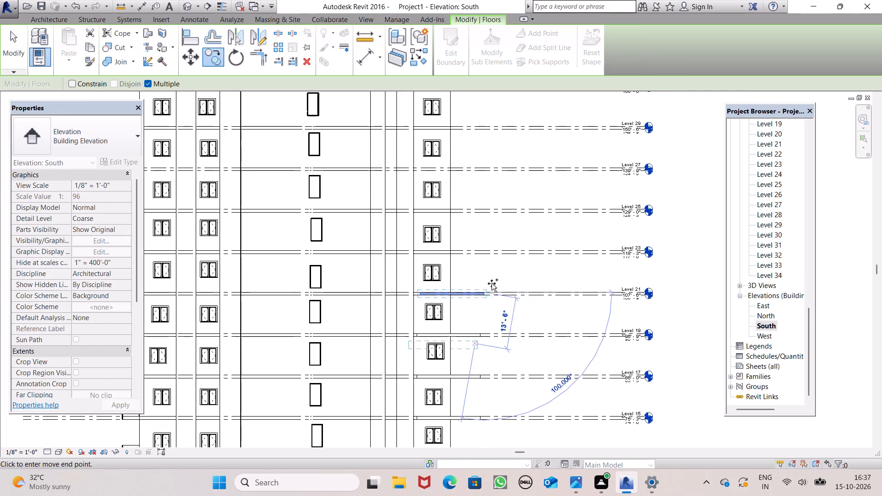
{"action": "scroll", "coordinate": [485, 259], "scroll_direction": "up", "scroll_amount": 6}
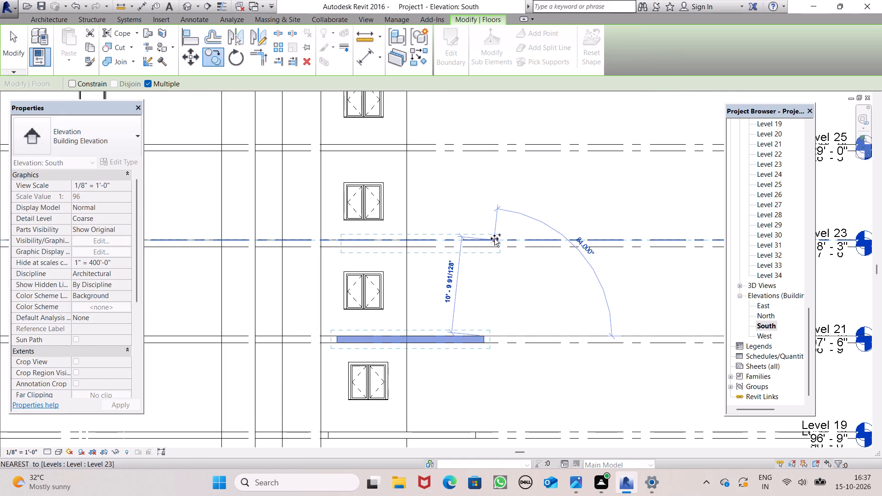
{"action": "left_click", "coordinate": [477, 239]}
{"action": "scroll", "coordinate": [488, 314], "scroll_direction": "down", "scroll_amount": 7}
{"action": "scroll", "coordinate": [488, 272], "scroll_direction": "up", "scroll_amount": 3}
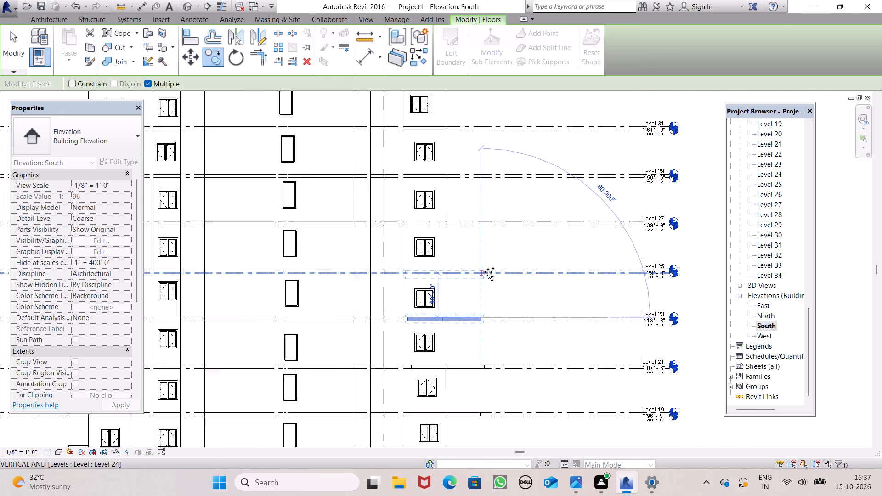
{"action": "scroll", "coordinate": [488, 272], "scroll_direction": "up", "scroll_amount": 3}
{"action": "left_click", "coordinate": [466, 267]}
{"action": "scroll", "coordinate": [466, 267], "scroll_direction": "down", "scroll_amount": 5}
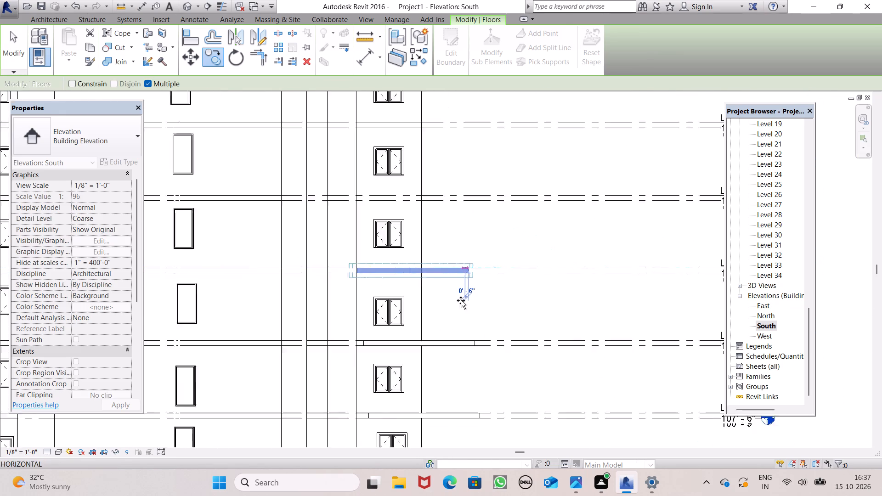
{"action": "scroll", "coordinate": [461, 300], "scroll_direction": "down", "scroll_amount": 2}
{"action": "scroll", "coordinate": [449, 266], "scroll_direction": "up", "scroll_amount": 7}
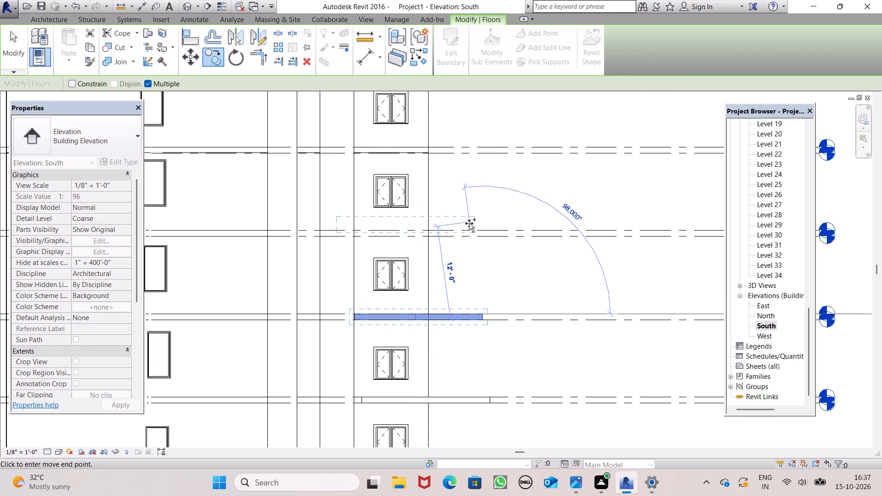
{"action": "left_click", "coordinate": [482, 231]}
Place the last corner slab copies at Levels 29, 31 and 33 and end the copy.
{"action": "scroll", "coordinate": [446, 309], "scroll_direction": "down", "scroll_amount": 5}
{"action": "scroll", "coordinate": [438, 237], "scroll_direction": "up", "scroll_amount": 4}
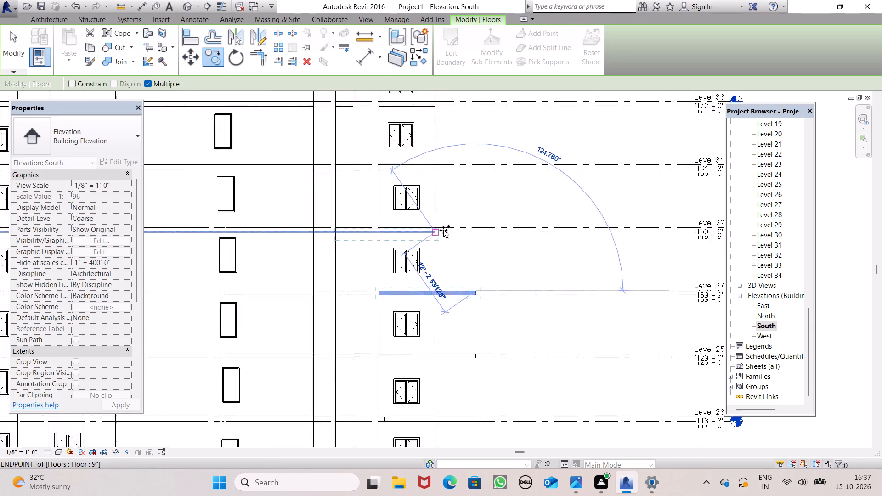
{"action": "left_click", "coordinate": [487, 226]}
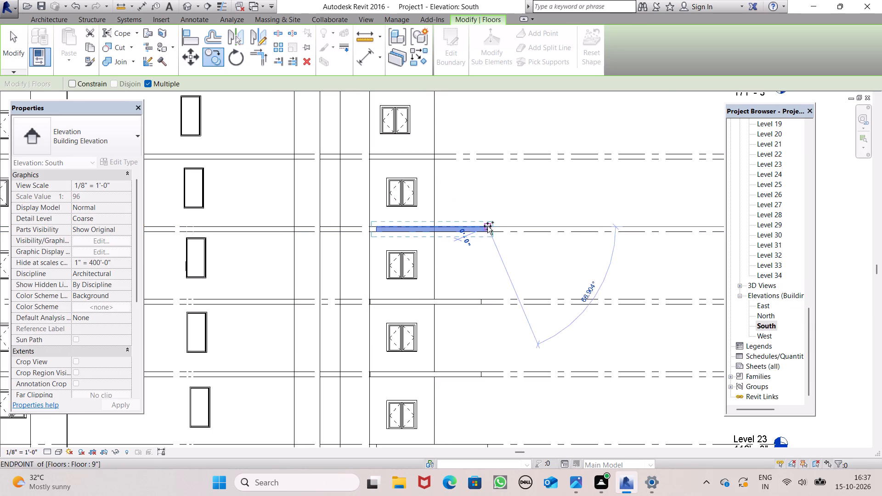
{"action": "left_click", "coordinate": [482, 150]}
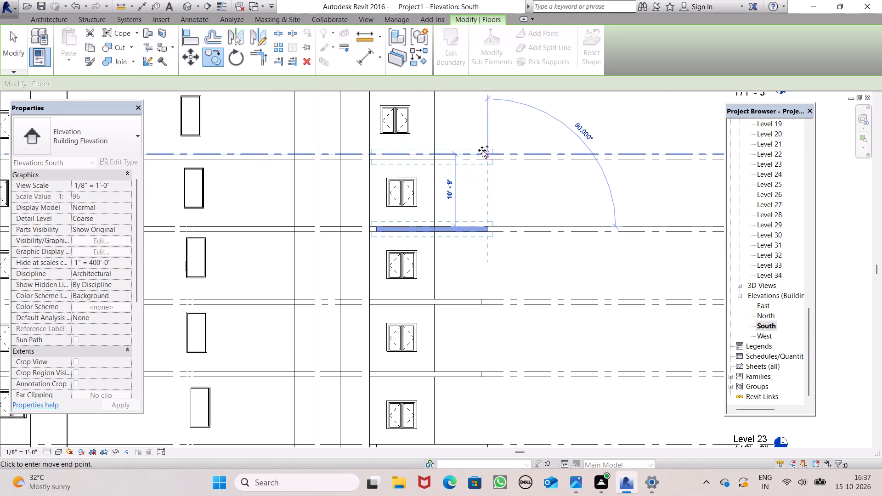
{"action": "scroll", "coordinate": [439, 248], "scroll_direction": "down", "scroll_amount": 7}
{"action": "scroll", "coordinate": [454, 176], "scroll_direction": "up", "scroll_amount": 1}
{"action": "scroll", "coordinate": [454, 176], "scroll_direction": "down", "scroll_amount": 1}
{"action": "scroll", "coordinate": [454, 176], "scroll_direction": "up", "scroll_amount": 4}
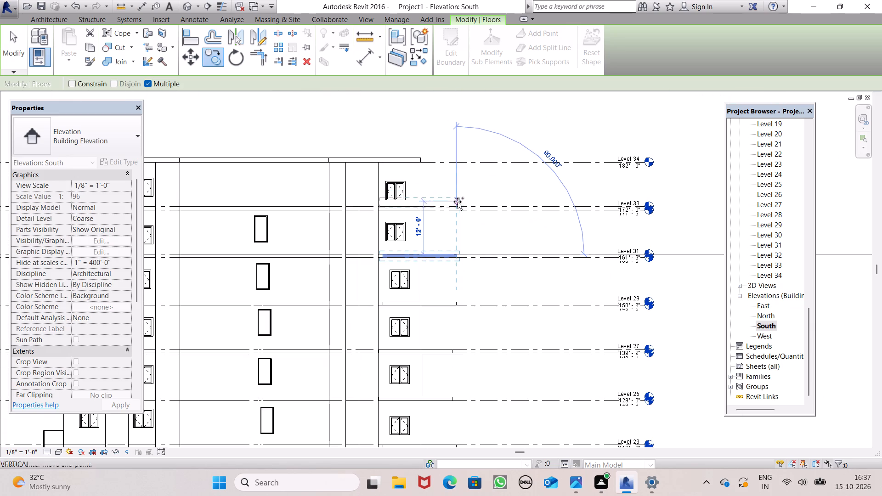
{"action": "left_click", "coordinate": [458, 202]}
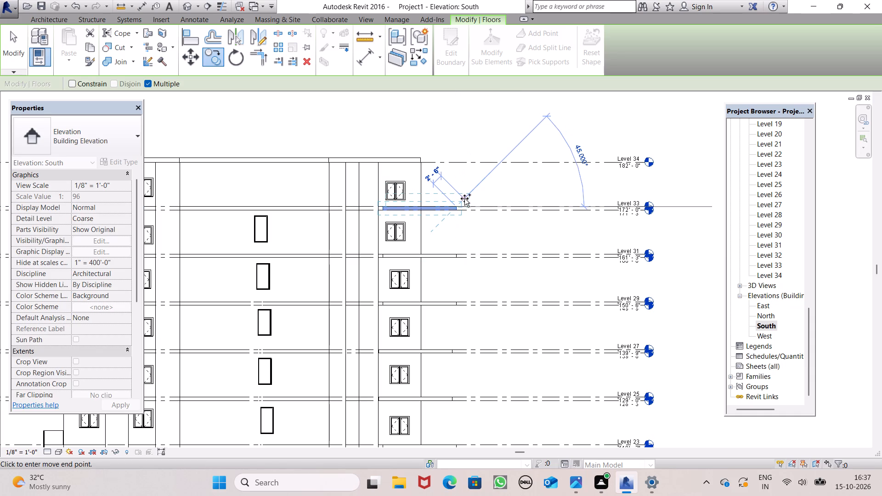
{"action": "type", "text": "``"}
{"action": "key", "text": "Escape"}
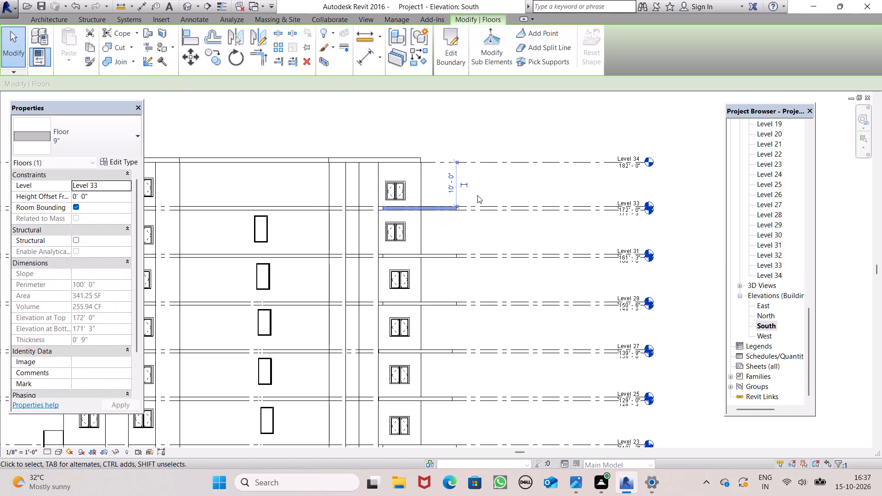
{"action": "key", "text": "space"}
{"action": "key", "text": "Escape"}
Examine the copied corner slabs along the tower's east end in the South elevation, from the top down to Level 5.
{"action": "scroll", "coordinate": [503, 130], "scroll_direction": "down", "scroll_amount": 6}
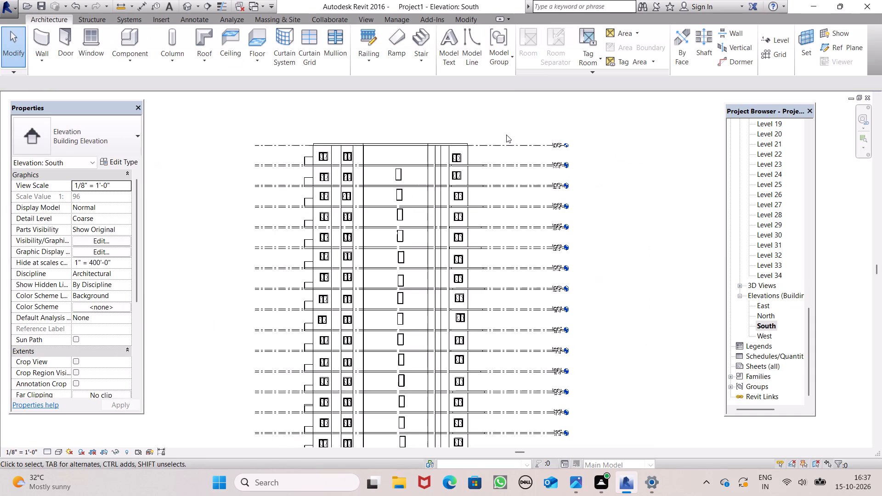
{"action": "scroll", "coordinate": [509, 168], "scroll_direction": "down", "scroll_amount": 4}
{"action": "scroll", "coordinate": [488, 332], "scroll_direction": "up", "scroll_amount": 14}
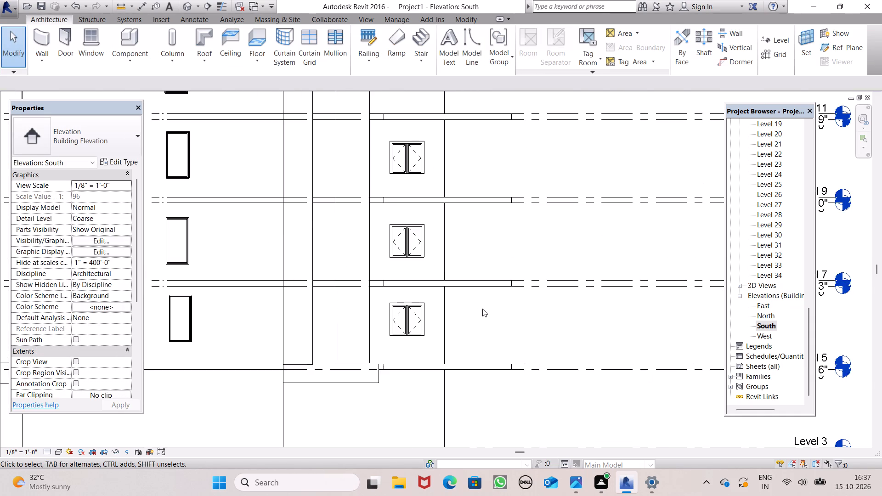
{"action": "scroll", "coordinate": [453, 295], "scroll_direction": "up", "scroll_amount": 2}
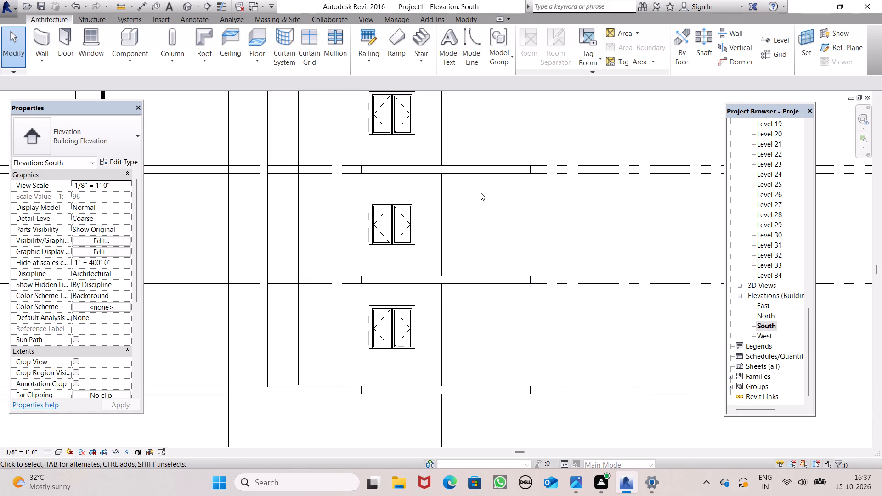
{"action": "scroll", "coordinate": [481, 278], "scroll_direction": "up", "scroll_amount": 1}
{"action": "scroll", "coordinate": [481, 294], "scroll_direction": "down", "scroll_amount": 3}
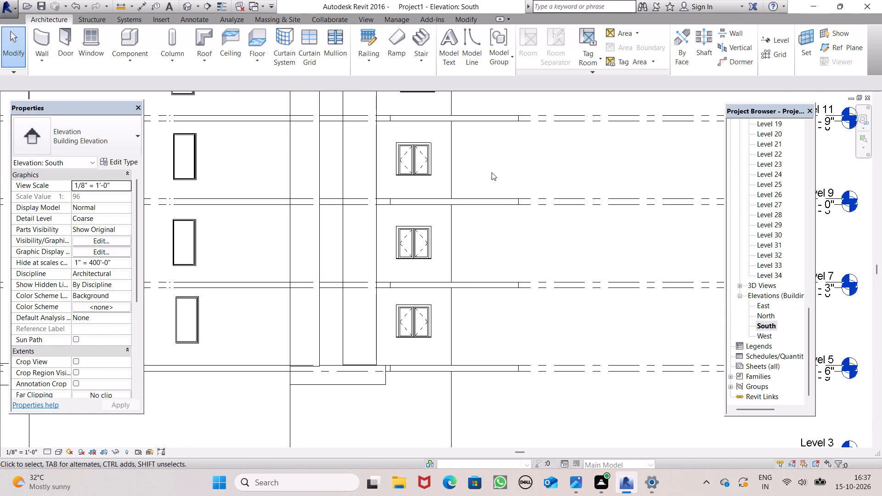
{"action": "scroll", "coordinate": [491, 187], "scroll_direction": "down", "scroll_amount": 7}
{"action": "scroll", "coordinate": [483, 123], "scroll_direction": "up", "scroll_amount": 3}
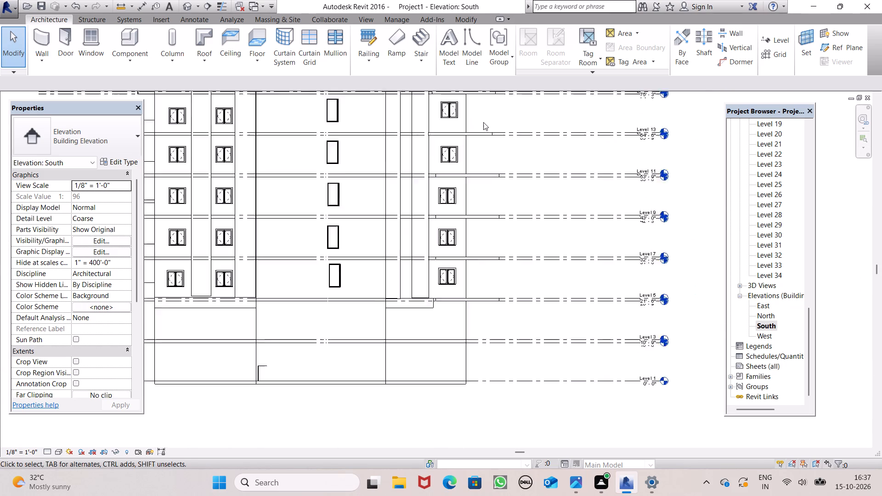
Nudge the Level 13 corner slab slightly east and down to a height offset of -0' 3".
{"action": "scroll", "coordinate": [483, 122], "scroll_direction": "up", "scroll_amount": 3}
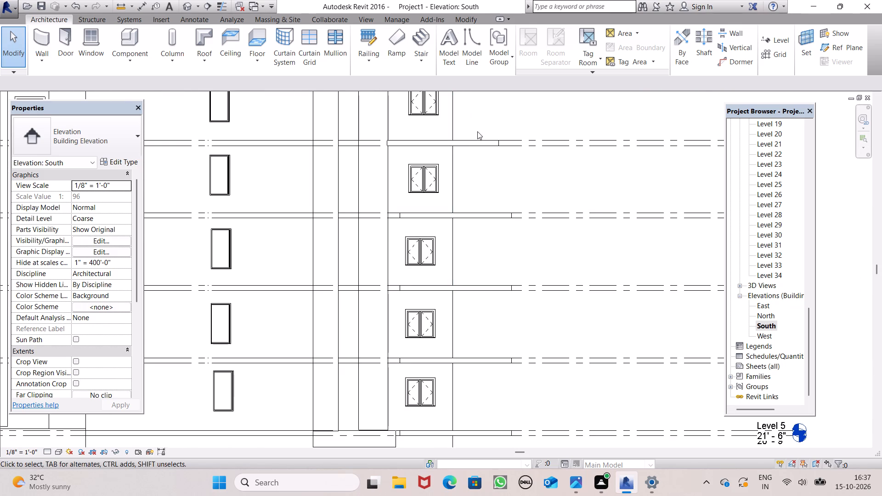
{"action": "scroll", "coordinate": [478, 131], "scroll_direction": "up", "scroll_amount": 2}
{"action": "left_click", "coordinate": [481, 144]}
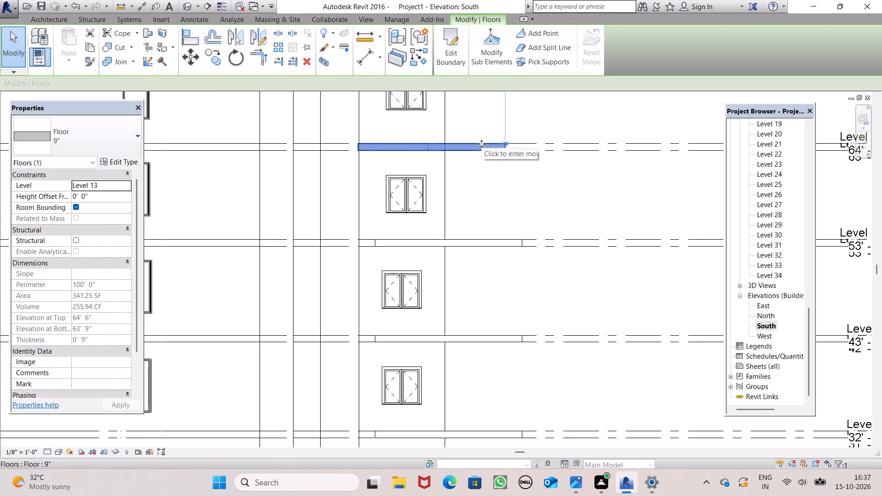
{"action": "key", "text": "Right"}
{"action": "key", "text": "Right"}
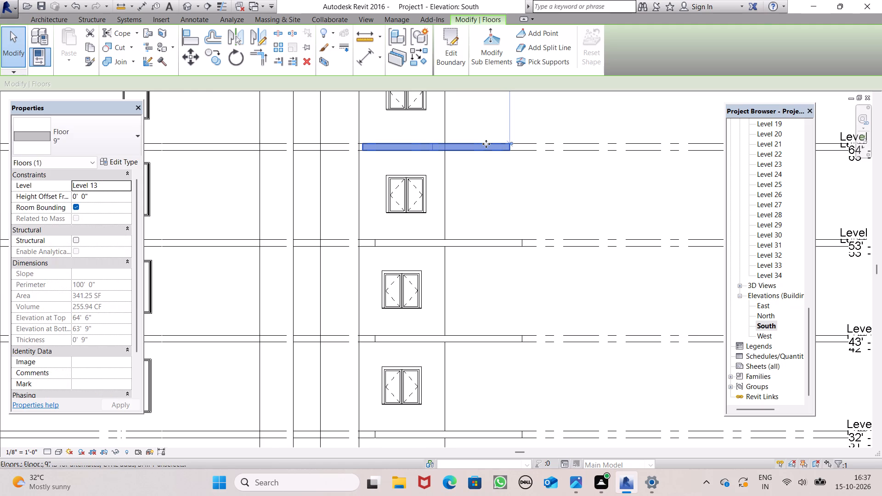
{"action": "key", "text": "Down"}
Nudge the Level 5 corner slab west until it meets the east end of the band beneath the pilasters.
{"action": "scroll", "coordinate": [487, 142], "scroll_direction": "down", "scroll_amount": 8}
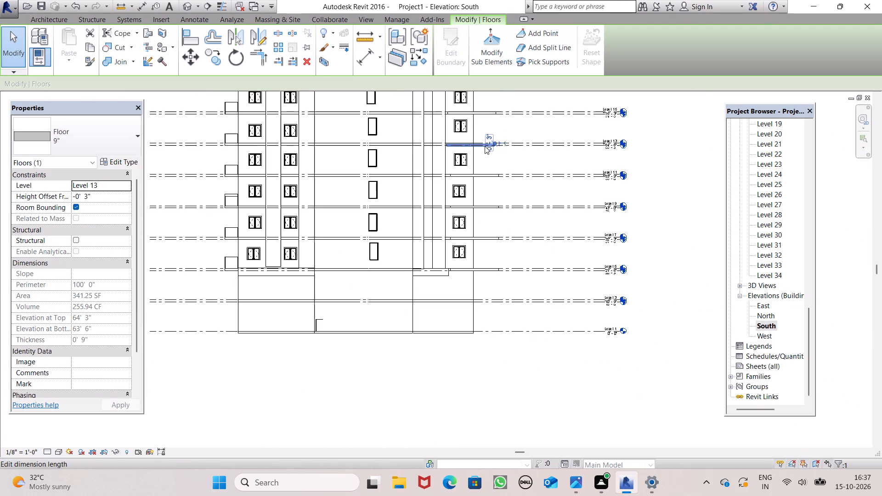
{"action": "scroll", "coordinate": [458, 297], "scroll_direction": "up", "scroll_amount": 4}
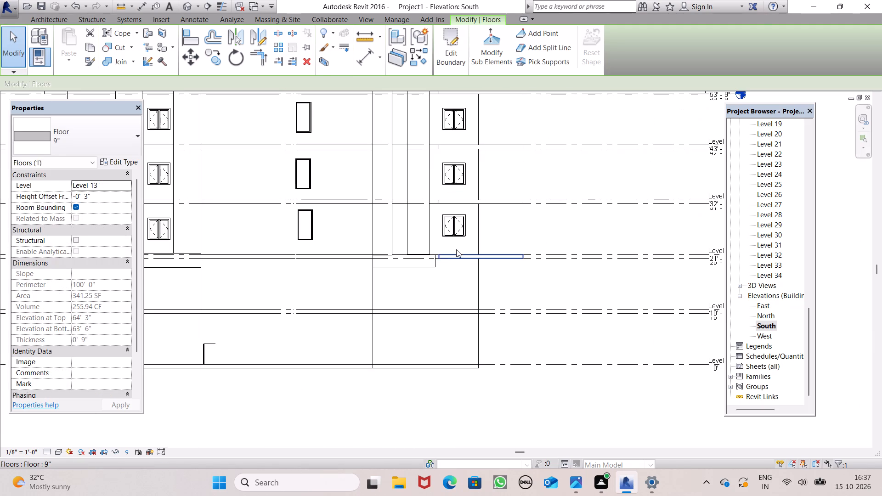
{"action": "scroll", "coordinate": [442, 254], "scroll_direction": "up", "scroll_amount": 7}
{"action": "left_click", "coordinate": [432, 261]}
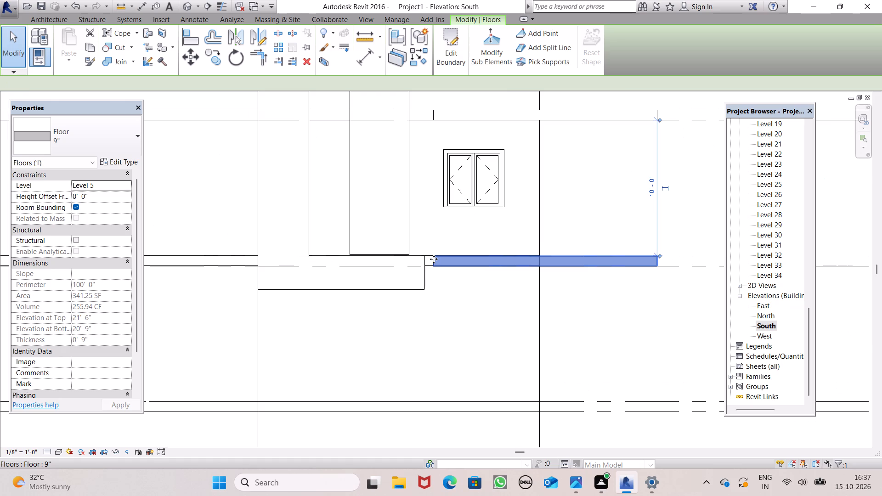
{"action": "key", "text": "Left"}
{"action": "key", "text": "Left"}
{"action": "key", "text": "Left"}
{"action": "key", "text": "Left"}
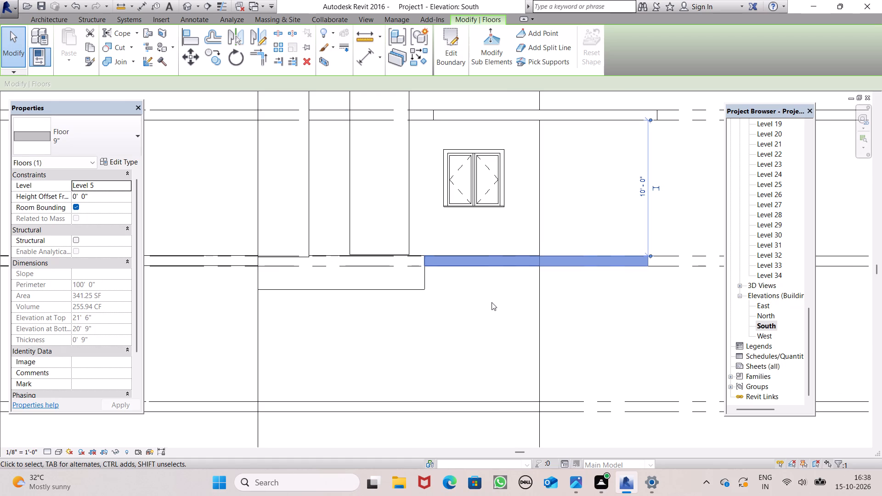
Nudge the Level 7 corner slab west until its end lines up with the outer pilaster's east edge.
{"action": "scroll", "coordinate": [399, 282], "scroll_direction": "down", "scroll_amount": 6}
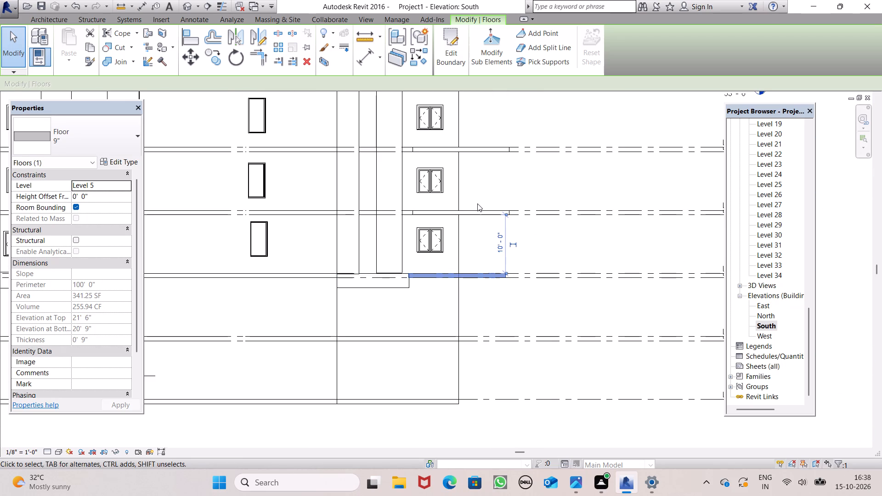
{"action": "scroll", "coordinate": [437, 196], "scroll_direction": "up", "scroll_amount": 5}
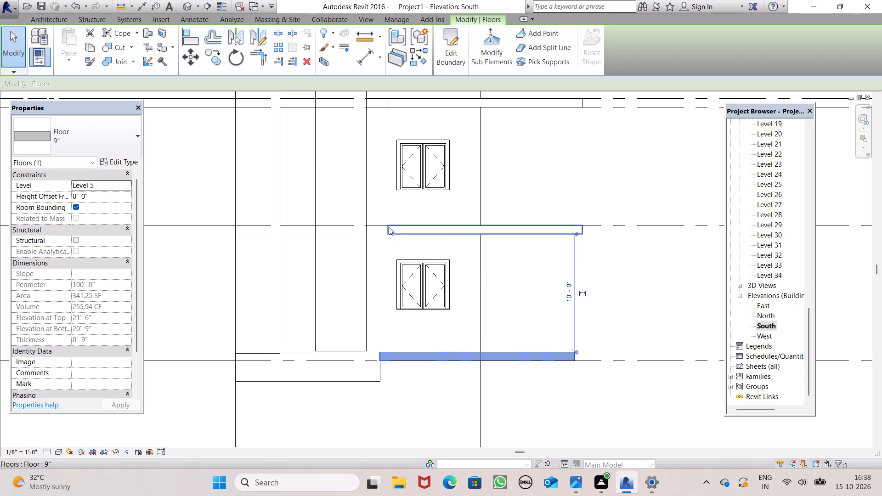
{"action": "left_click", "coordinate": [389, 227]}
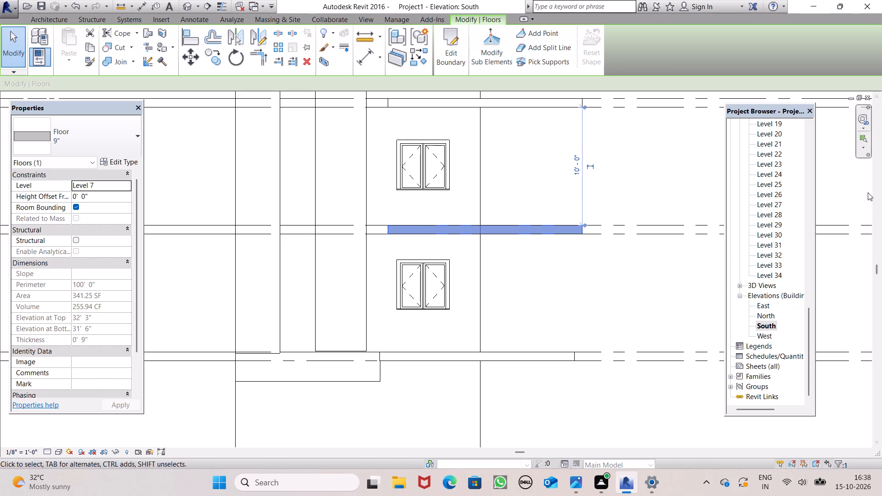
{"action": "key", "text": "Left"}
{"action": "key", "text": "Left"}
{"action": "key", "text": "Left"}
{"action": "key", "text": "Left"}
{"action": "key", "text": "Left"}
{"action": "key", "text": "Left"}
{"action": "key", "text": "Left"}
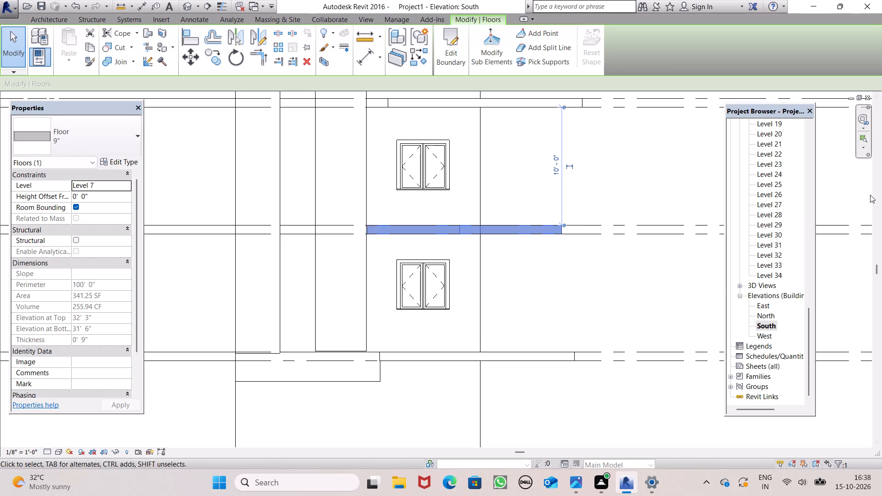
{"action": "key", "text": "Left"}
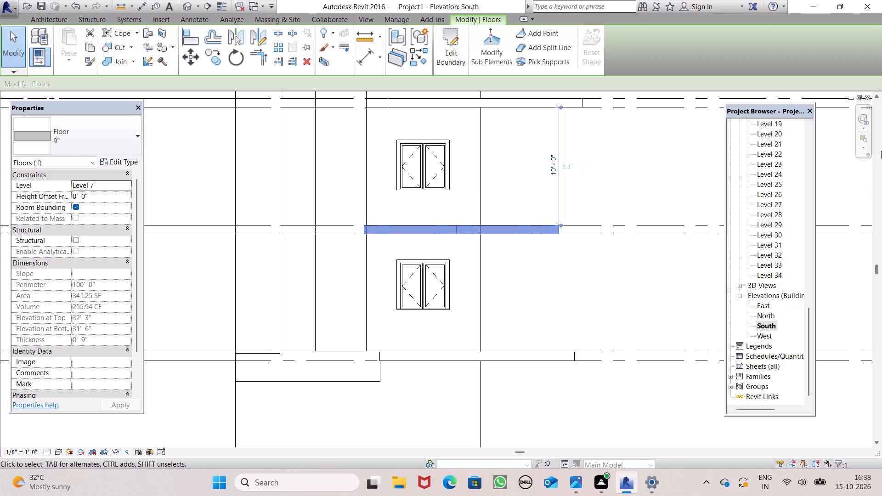
{"action": "key", "text": "Right"}
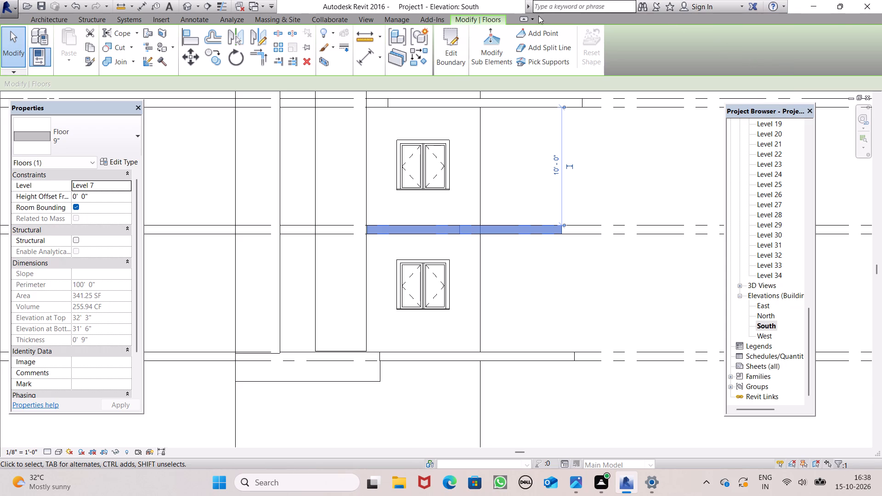
In the 3D view, shorten the Level 5 generic-model band so its east end is flush with the outer pilaster's edge.
{"action": "left_click", "coordinate": [187, 7]}
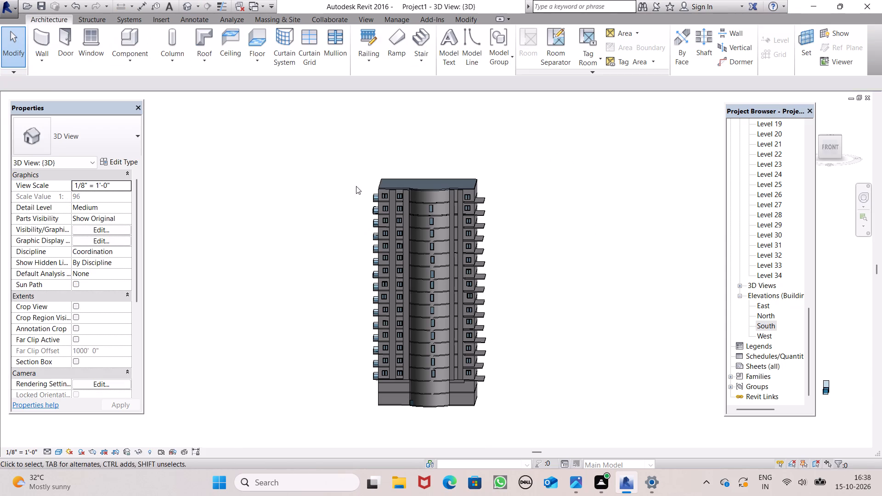
{"action": "scroll", "coordinate": [440, 291], "scroll_direction": "up", "scroll_amount": 5}
{"action": "scroll", "coordinate": [487, 440], "scroll_direction": "up", "scroll_amount": 8}
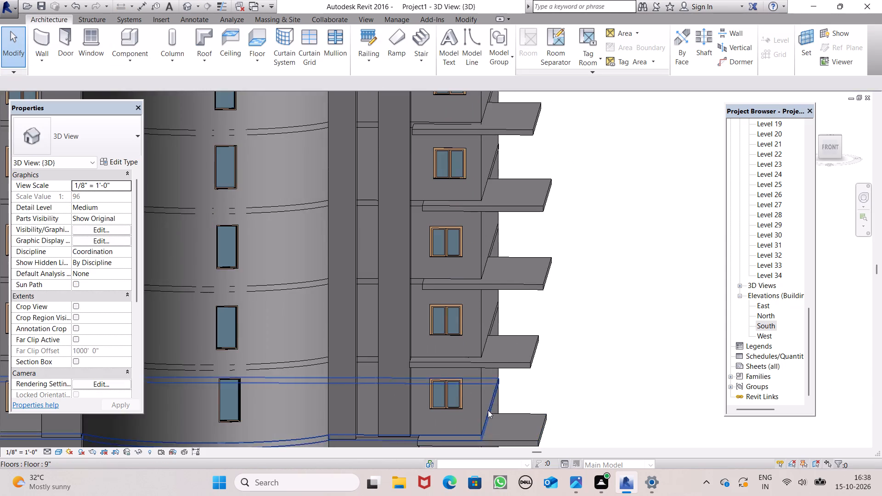
{"action": "scroll", "coordinate": [498, 373], "scroll_direction": "down", "scroll_amount": 2}
{"action": "scroll", "coordinate": [488, 443], "scroll_direction": "up", "scroll_amount": 3}
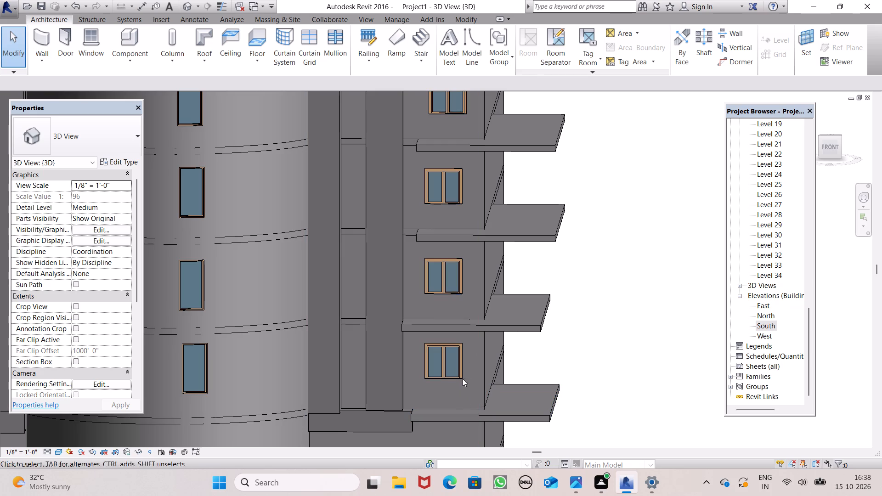
{"action": "left_click", "coordinate": [410, 423]}
{"action": "scroll", "coordinate": [411, 423], "scroll_direction": "up", "scroll_amount": 3}
{"action": "scroll", "coordinate": [412, 423], "scroll_direction": "down", "scroll_amount": 1}
{"action": "scroll", "coordinate": [412, 423], "scroll_direction": "up", "scroll_amount": 3}
{"action": "left_click_drag", "start_coordinate": [416, 416], "coordinate": [414, 415]}
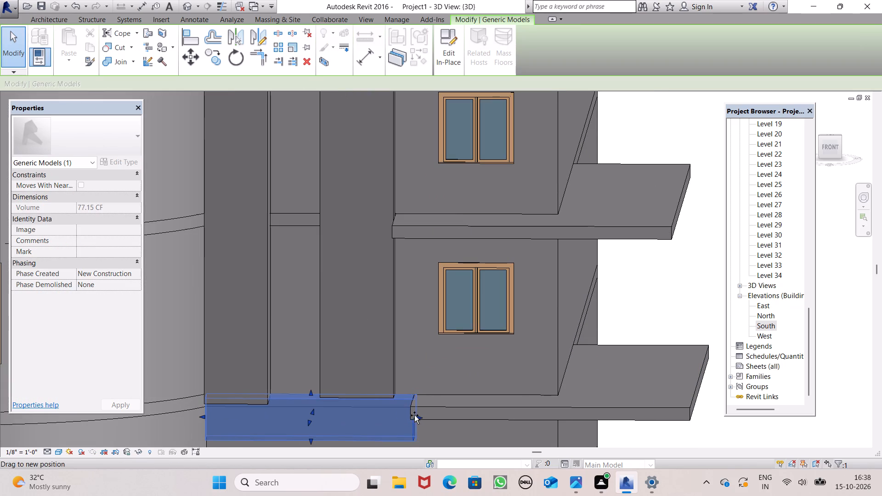
{"action": "left_click_drag", "start_coordinate": [414, 415], "coordinate": [400, 414]}
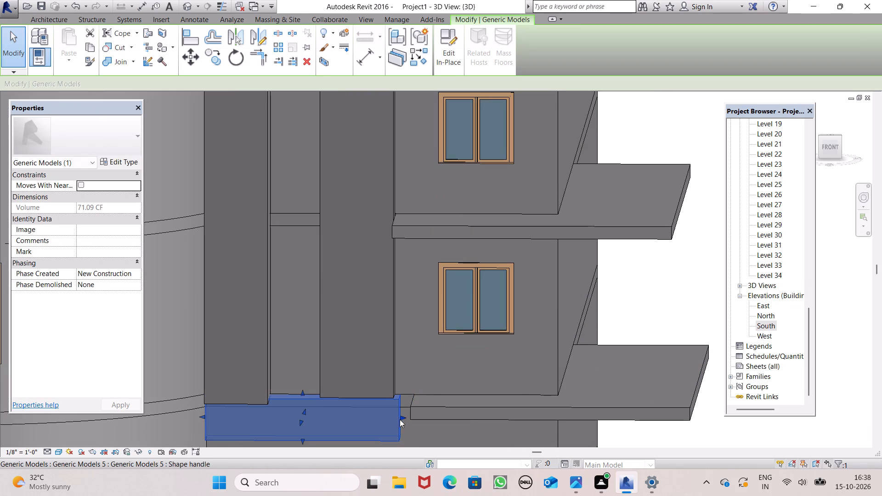
{"action": "left_click_drag", "start_coordinate": [400, 419], "coordinate": [393, 420]}
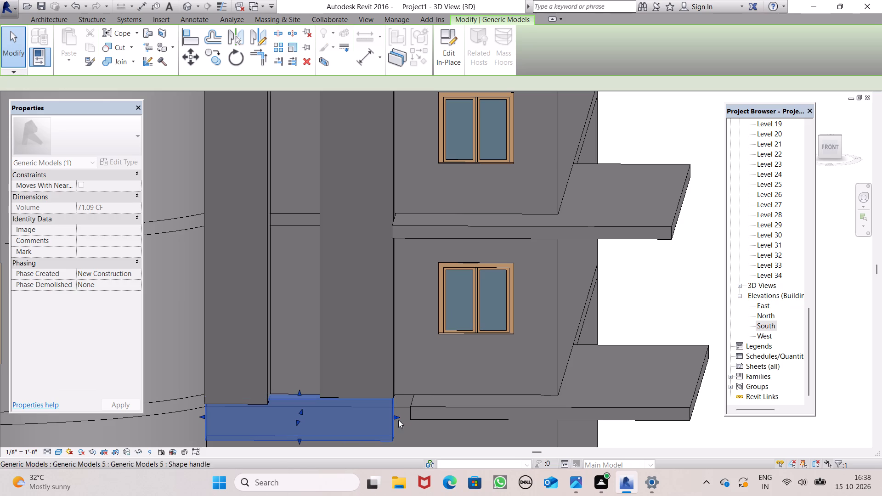
{"action": "left_click", "coordinate": [656, 296]}
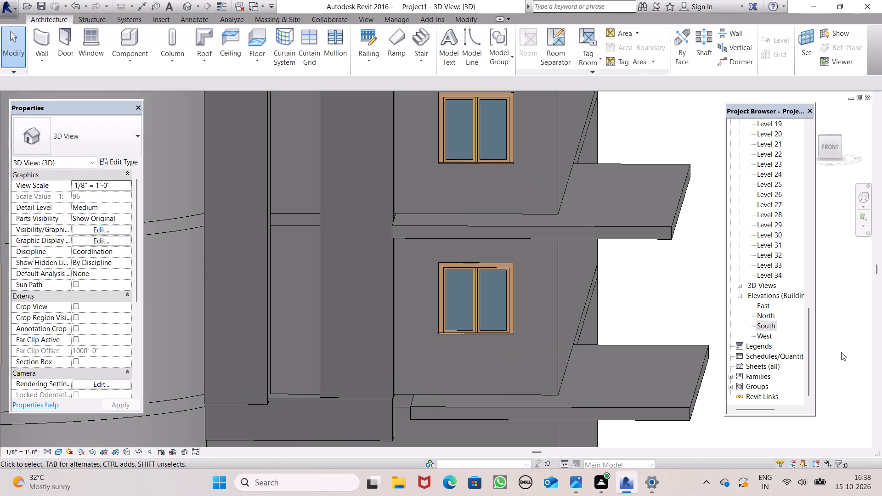
In the South elevation, nudge the Level 5 corner slab west until it meets the shortened band's east end.
{"action": "double_click", "coordinate": [762, 327]}
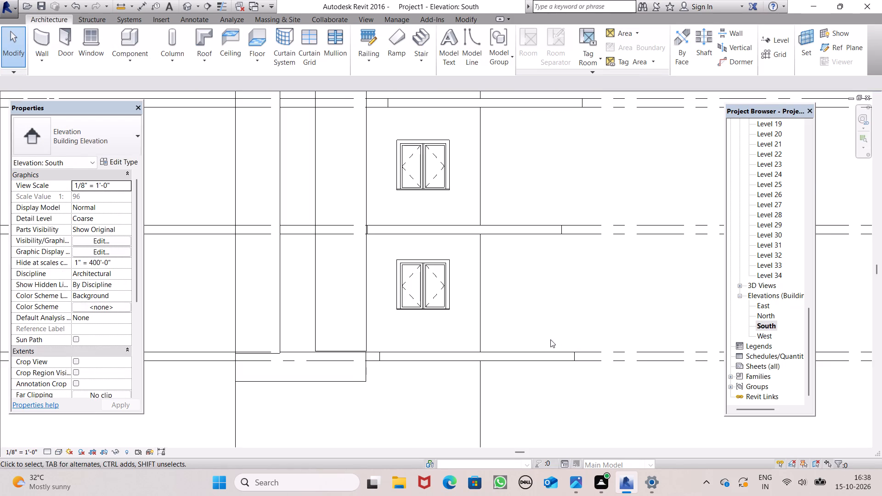
{"action": "scroll", "coordinate": [452, 378], "scroll_direction": "down", "scroll_amount": 2}
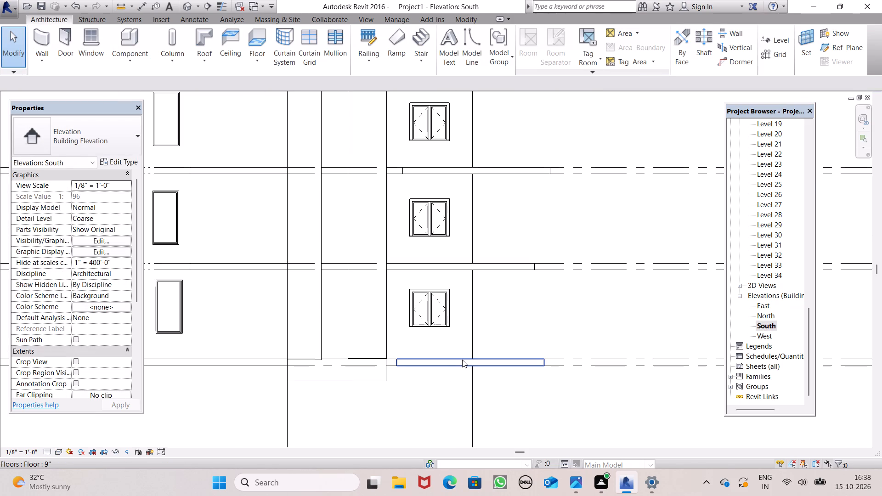
{"action": "left_click", "coordinate": [402, 365]}
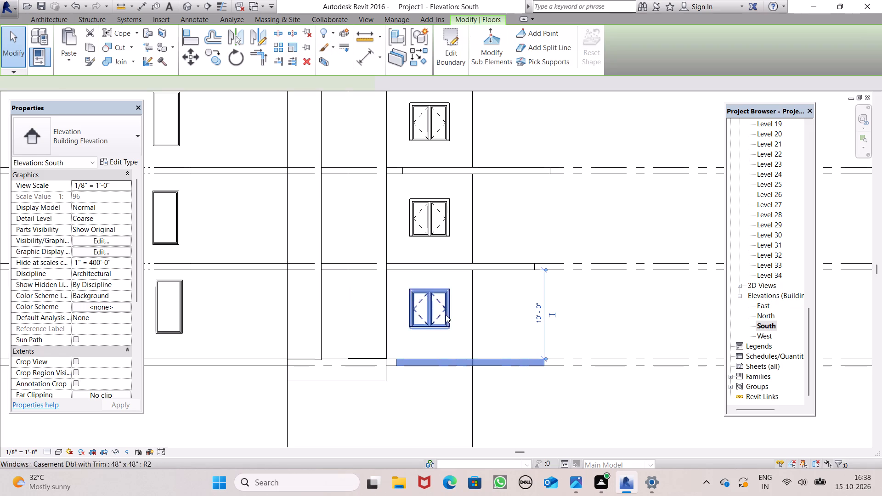
{"action": "scroll", "coordinate": [448, 311], "scroll_direction": "up", "scroll_amount": 2}
{"action": "key", "text": "Left"}
{"action": "key", "text": "Left"}
{"action": "key", "text": "Left"}
{"action": "key", "text": "Left"}
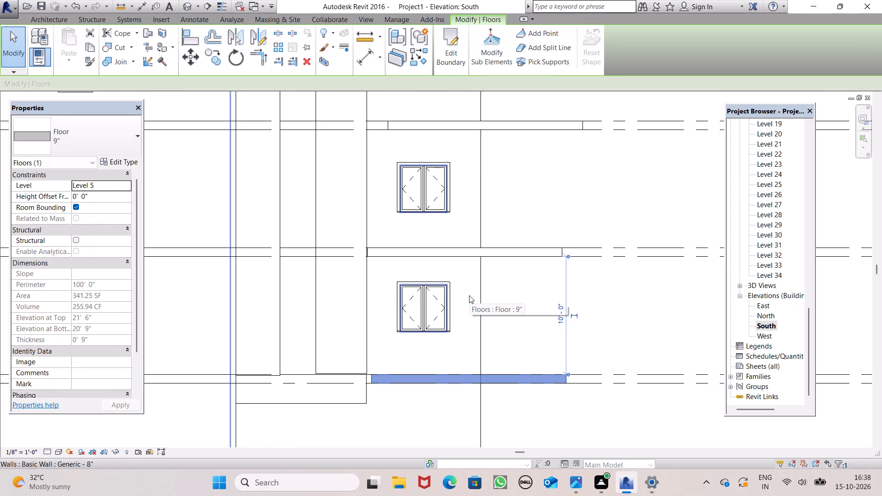
{"action": "key", "text": "Left"}
{"action": "key", "text": "Right"}
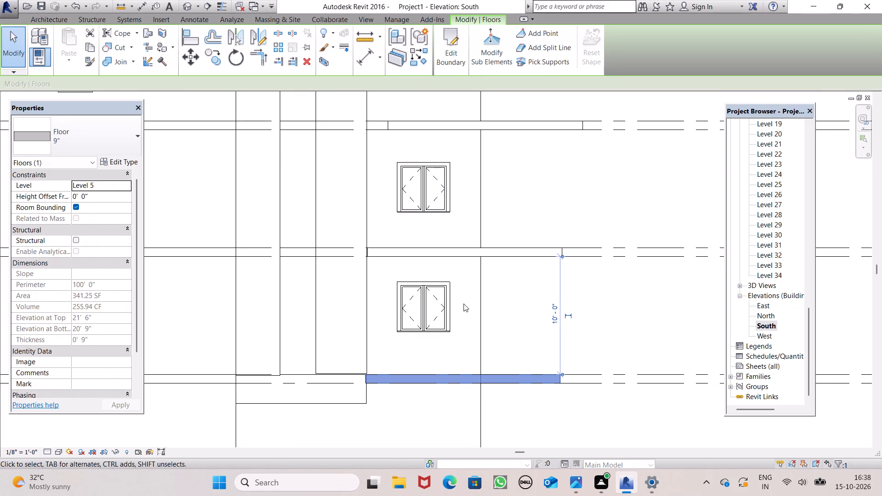
{"action": "key", "text": "Left"}
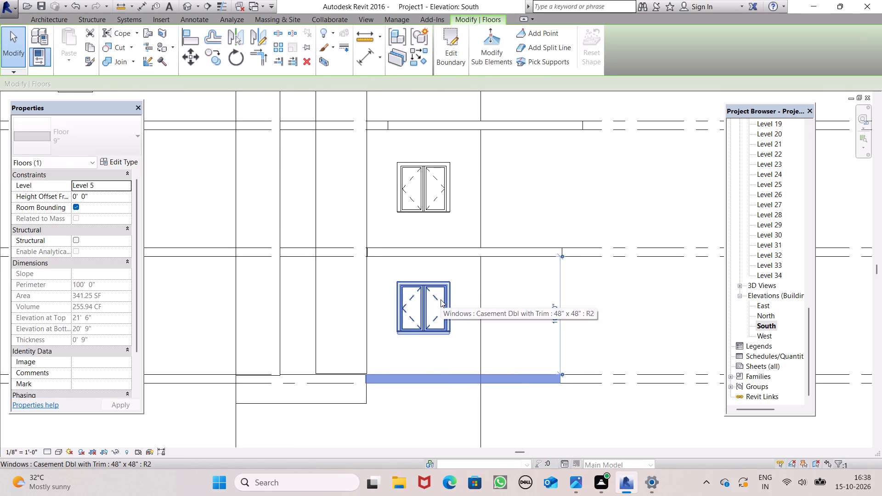
Nudge the Level 9 corner slab west until its end lines up with the outer pilaster's east edge.
{"action": "scroll", "coordinate": [439, 306], "scroll_direction": "down", "scroll_amount": 5}
{"action": "scroll", "coordinate": [430, 228], "scroll_direction": "up", "scroll_amount": 6}
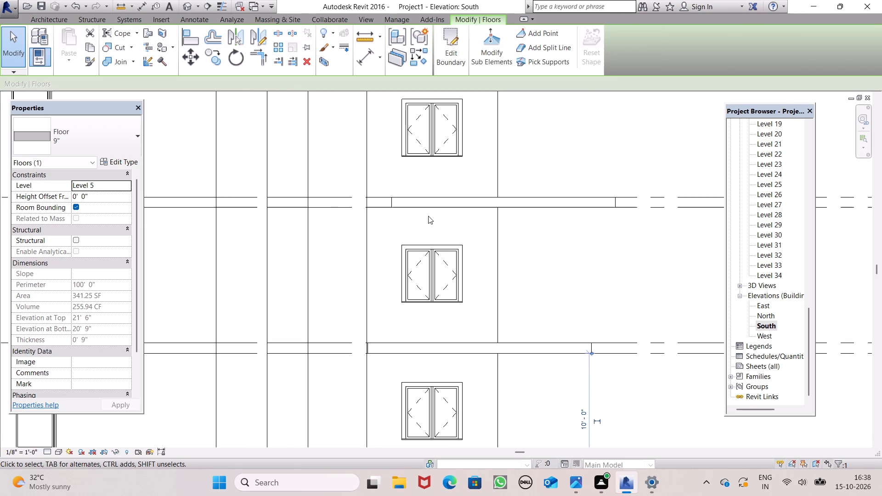
{"action": "left_click", "coordinate": [432, 204]}
{"action": "key", "text": "Left"}
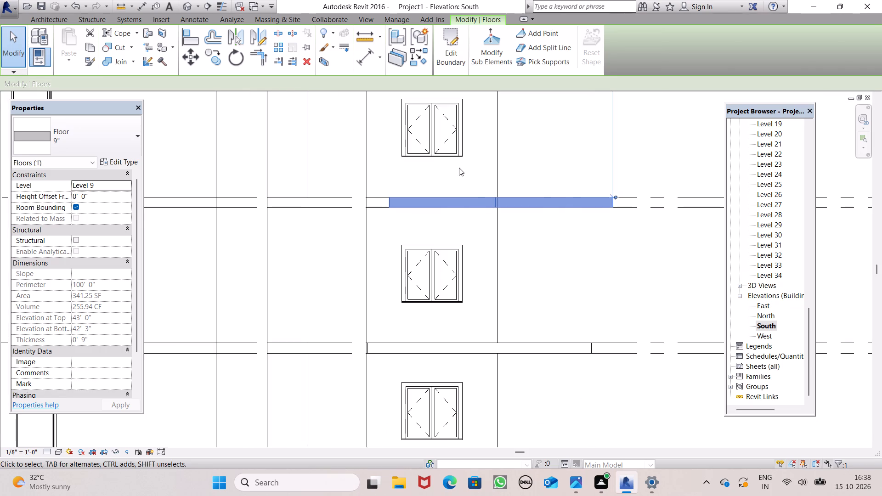
{"action": "key", "text": "Left"}
{"action": "key", "text": "Left"}
{"action": "key", "text": "Left"}
{"action": "key", "text": "Left"}
{"action": "key", "text": "Left"}
{"action": "key", "text": "Left"}
{"action": "key", "text": "Left"}
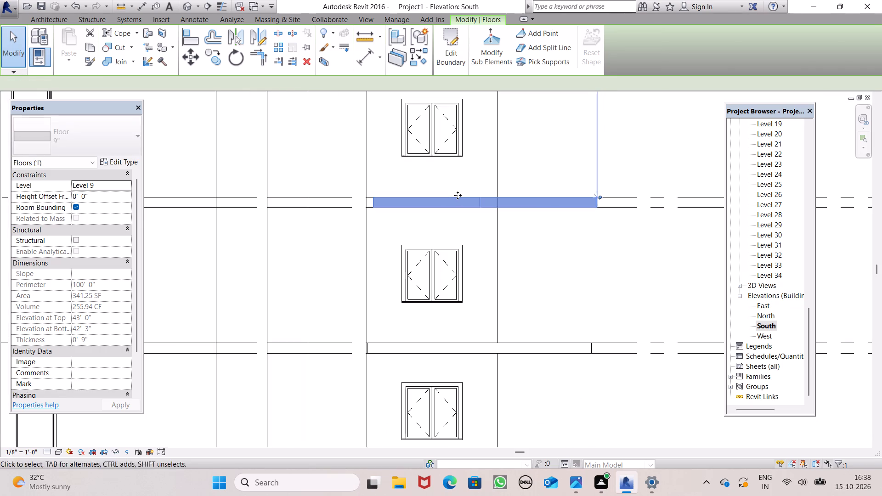
{"action": "key", "text": "Left"}
{"action": "key", "text": "Left"}
{"action": "key", "text": "Left"}
Nudge the Level 11 corner slab west until its end lines up with the outer pilaster's east edge.
{"action": "scroll", "coordinate": [451, 219], "scroll_direction": "down", "scroll_amount": 7}
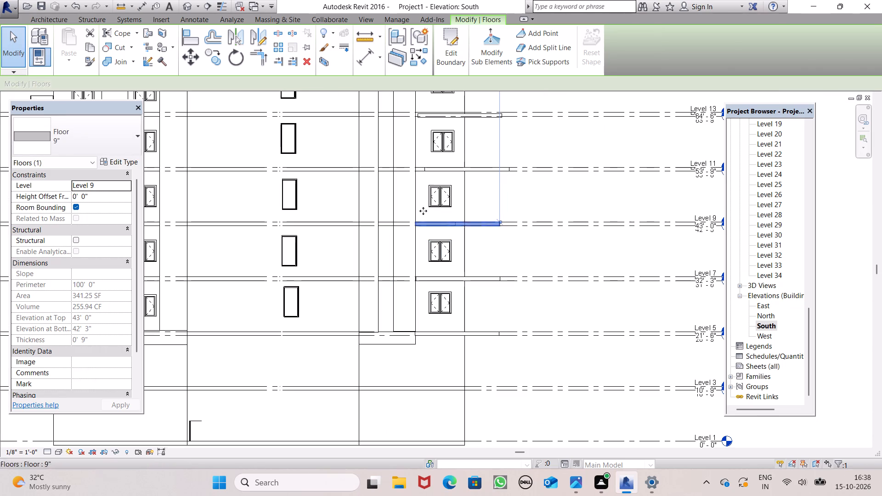
{"action": "scroll", "coordinate": [431, 138], "scroll_direction": "up", "scroll_amount": 3}
{"action": "scroll", "coordinate": [430, 204], "scroll_direction": "down", "scroll_amount": 5}
{"action": "scroll", "coordinate": [424, 161], "scroll_direction": "up", "scroll_amount": 7}
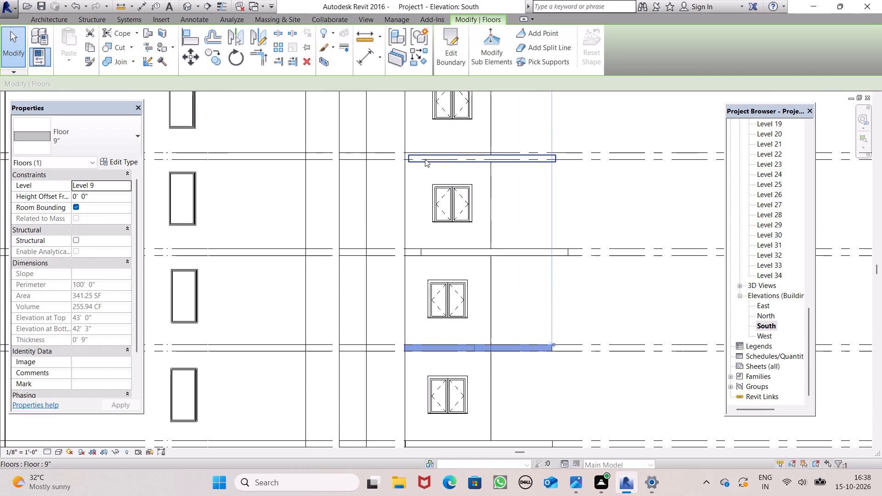
{"action": "left_click", "coordinate": [419, 263]}
{"action": "key", "text": "Left"}
{"action": "key", "text": "Left"}
{"action": "key", "text": "Left"}
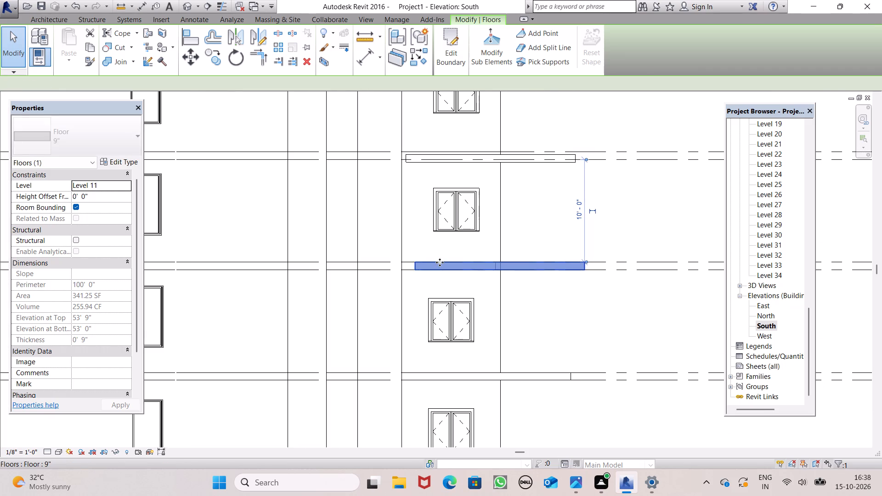
{"action": "left_click", "coordinate": [440, 262]}
{"action": "key", "text": "Left"}
{"action": "key", "text": "Left"}
{"action": "key", "text": "Left"}
{"action": "key", "text": "Left"}
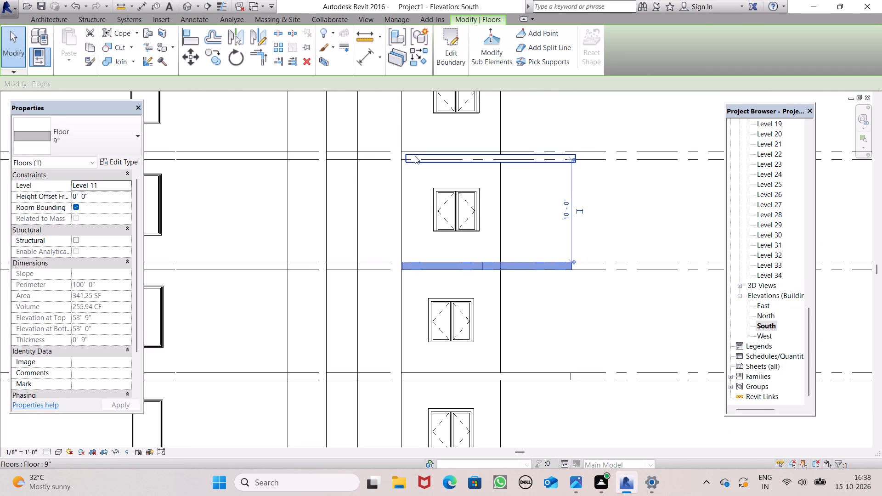
Nudge the Level 13 corner slab west until its end lines up with the outer pilaster's east edge.
{"action": "left_click", "coordinate": [415, 155]}
{"action": "scroll", "coordinate": [437, 135], "scroll_direction": "up", "scroll_amount": 6}
{"action": "key", "text": "Left"}
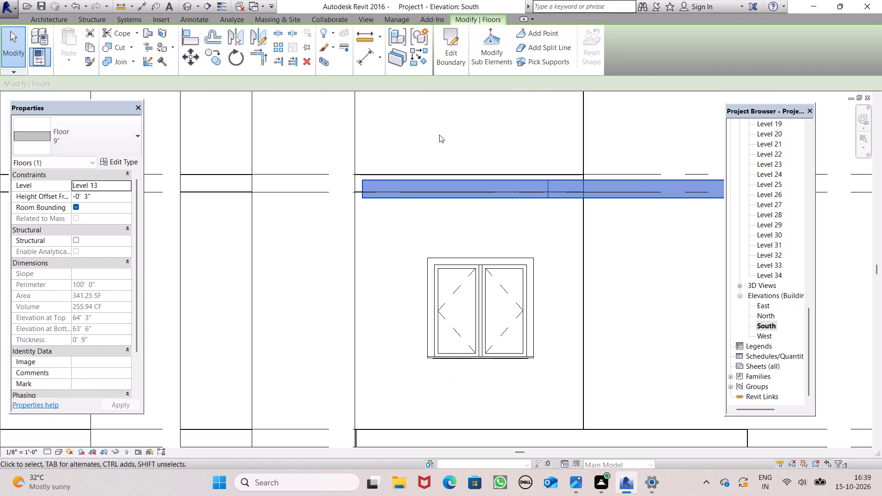
{"action": "key", "text": "Left"}
{"action": "key", "text": "Left"}
{"action": "key", "text": "Left"}
{"action": "key", "text": "Left"}
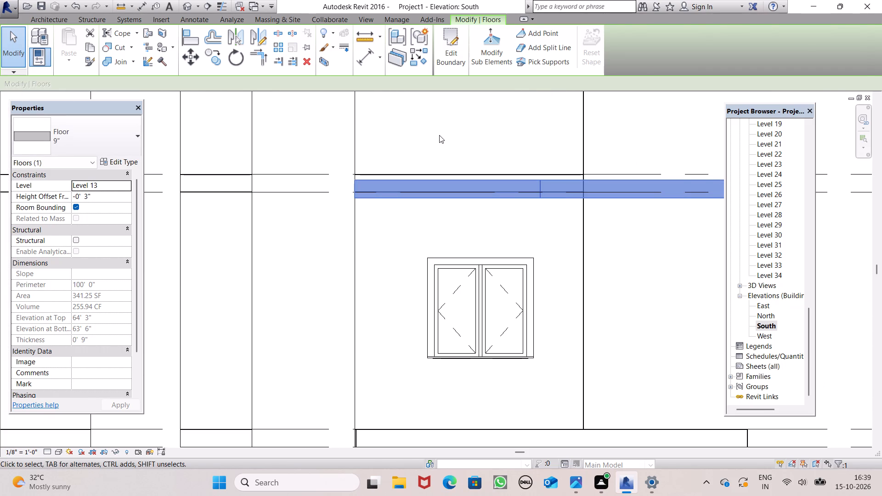
Nudge the Level 13 corner slab up until its height offset is 0' 0".
{"action": "left_click", "coordinate": [439, 135]}
{"action": "key", "text": "Up"}
{"action": "key", "text": "Up"}
{"action": "key", "text": "Up"}
{"action": "key", "text": "Up"}
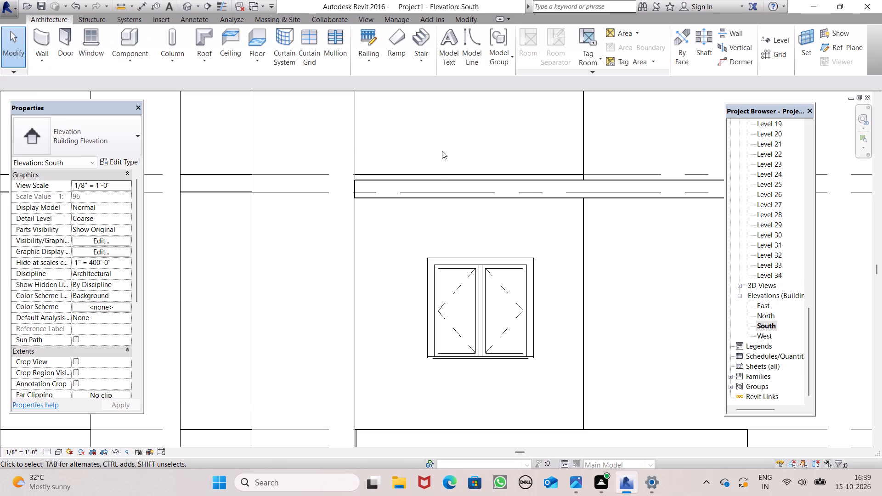
{"action": "left_click", "coordinate": [437, 184]}
{"action": "key", "text": "Up"}
{"action": "key", "text": "Up"}
{"action": "key", "text": "Up"}
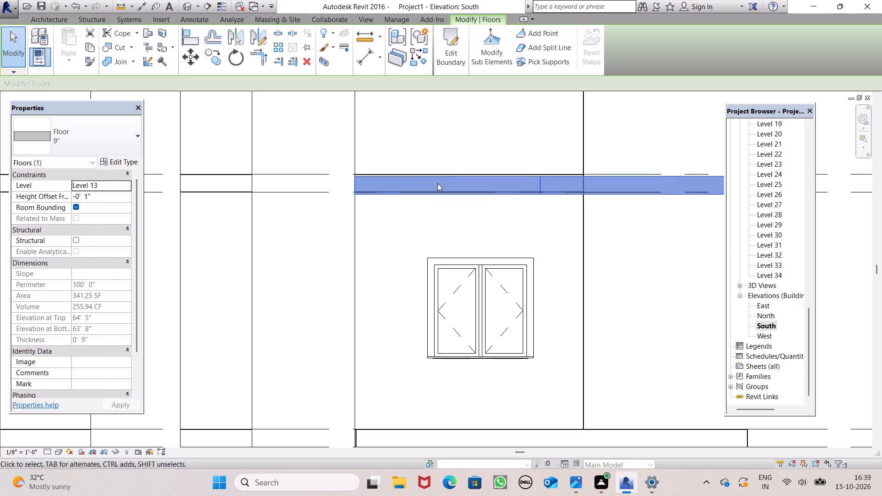
Nudge the Level 15 corner slab west until its end lines up with the outer pilaster's east edge.
{"action": "scroll", "coordinate": [437, 221], "scroll_direction": "down", "scroll_amount": 6}
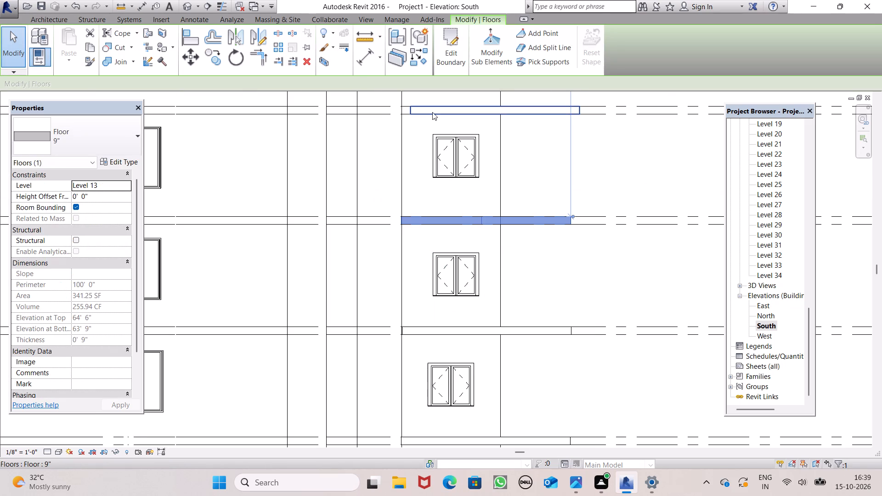
{"action": "left_click", "coordinate": [432, 112]}
{"action": "key", "text": "Left"}
{"action": "key", "text": "Left"}
{"action": "key", "text": "Left"}
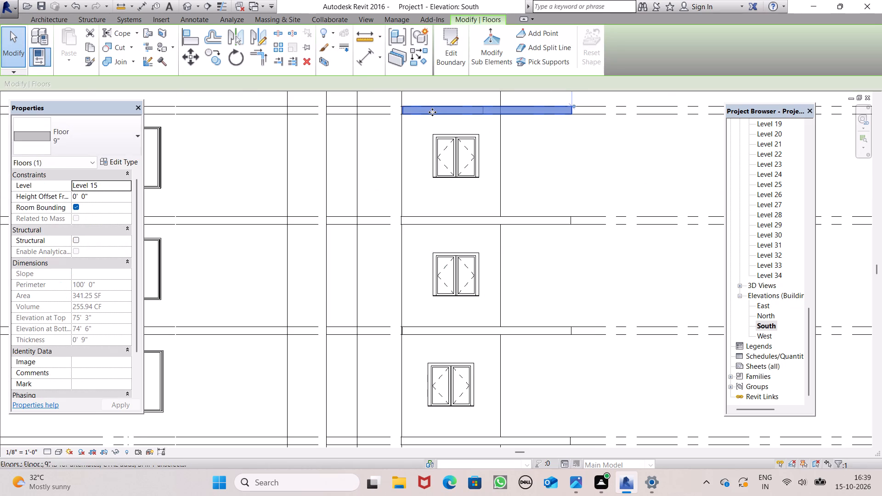
{"action": "scroll", "coordinate": [424, 182], "scroll_direction": "down", "scroll_amount": 8}
{"action": "scroll", "coordinate": [434, 131], "scroll_direction": "up", "scroll_amount": 6}
{"action": "key", "text": "Left"}
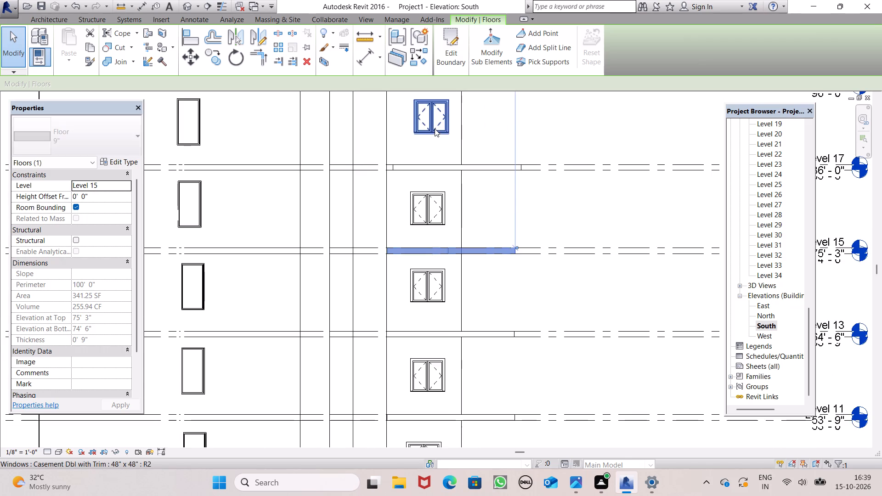
{"action": "scroll", "coordinate": [429, 147], "scroll_direction": "up", "scroll_amount": 4}
{"action": "key", "text": "Right"}
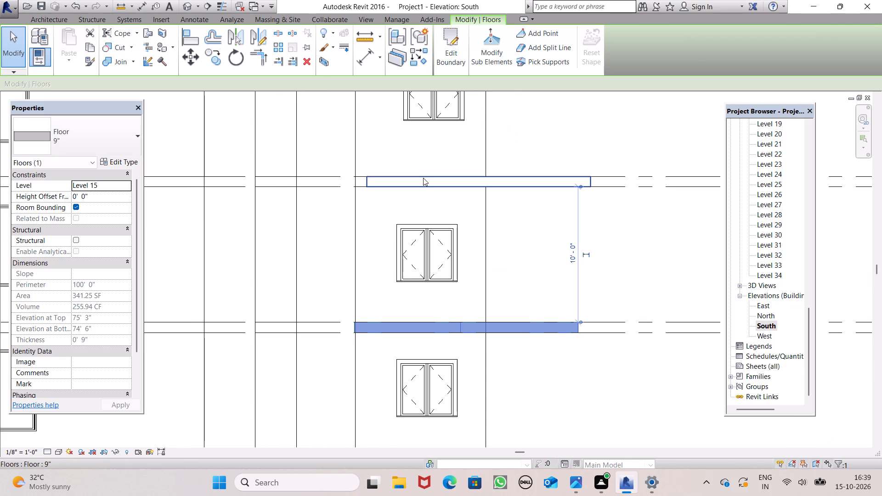
{"action": "key", "text": "Right"}
Nudge the Level 17 corner slab west until its end lines up with the outer pilaster's east edge.
{"action": "left_click", "coordinate": [423, 179]}
{"action": "key", "text": "Left"}
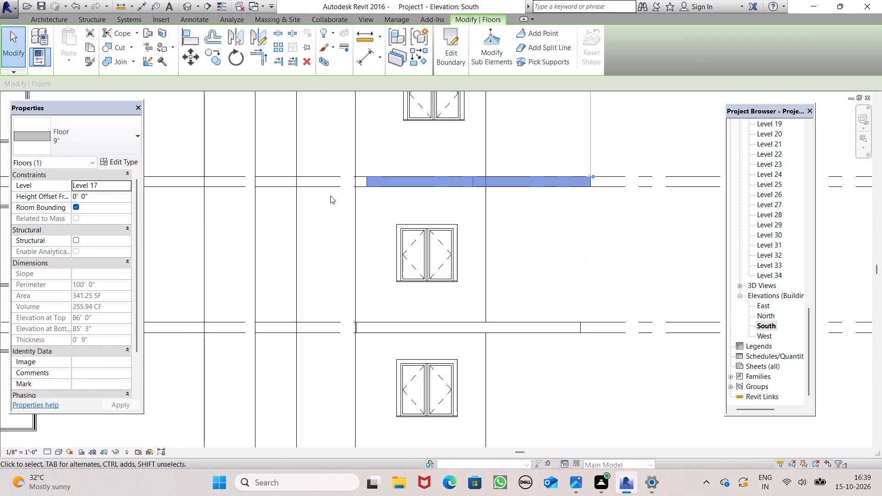
{"action": "key", "text": "Left"}
{"action": "key", "text": "Left"}
{"action": "key", "text": "Left"}
{"action": "key", "text": "Left"}
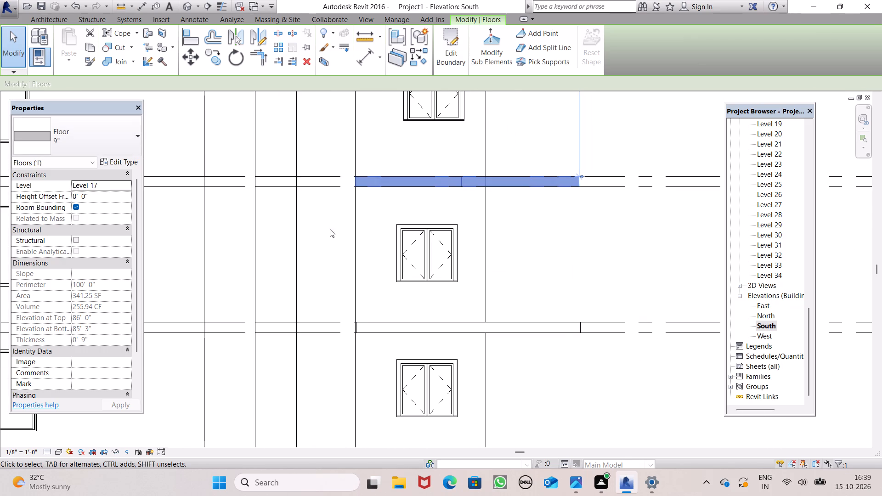
Nudge the Level 19 corner slab west until its end lines up with the outer pilaster's east edge.
{"action": "scroll", "coordinate": [328, 250], "scroll_direction": "down", "scroll_amount": 3}
{"action": "scroll", "coordinate": [355, 99], "scroll_direction": "up", "scroll_amount": 7}
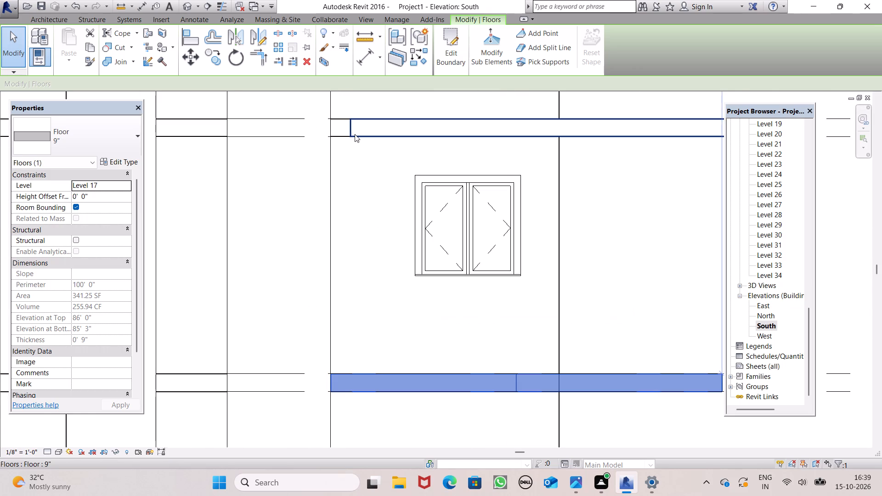
{"action": "left_click", "coordinate": [355, 134]}
{"action": "key", "text": "Left"}
{"action": "key", "text": "Left"}
{"action": "key", "text": "Left"}
{"action": "key", "text": "Left"}
{"action": "key", "text": "Left"}
{"action": "key", "text": "Left"}
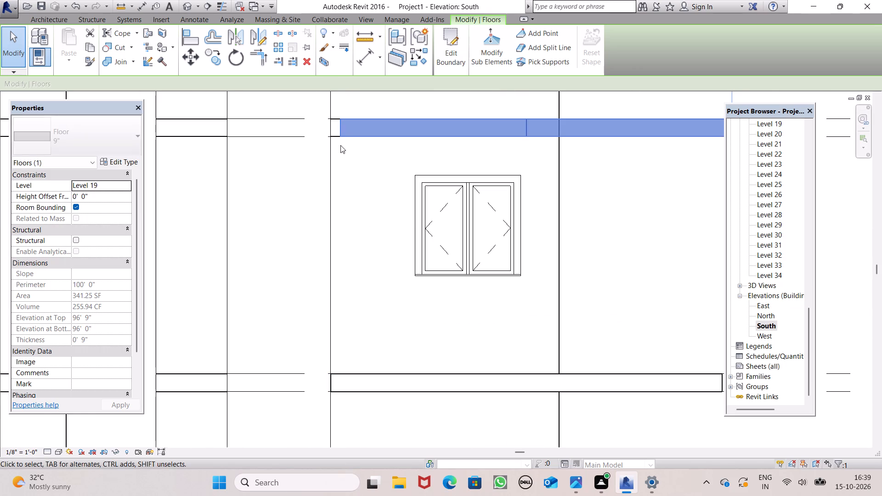
{"action": "key", "text": "Left"}
{"action": "key", "text": "Left"}
{"action": "key", "text": "Left"}
{"action": "key", "text": "Left"}
Nudge the Level 21 corner slab west until its end lines up with the outer pilaster's east edge.
{"action": "scroll", "coordinate": [333, 249], "scroll_direction": "down", "scroll_amount": 6}
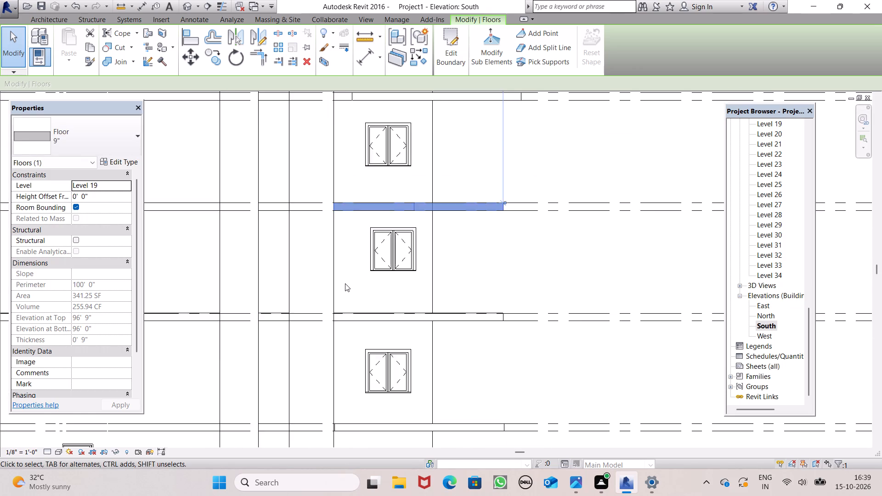
{"action": "scroll", "coordinate": [345, 284], "scroll_direction": "down", "scroll_amount": 5}
{"action": "scroll", "coordinate": [356, 125], "scroll_direction": "up", "scroll_amount": 5}
{"action": "scroll", "coordinate": [357, 125], "scroll_direction": "down", "scroll_amount": 1}
{"action": "scroll", "coordinate": [357, 124], "scroll_direction": "up", "scroll_amount": 2}
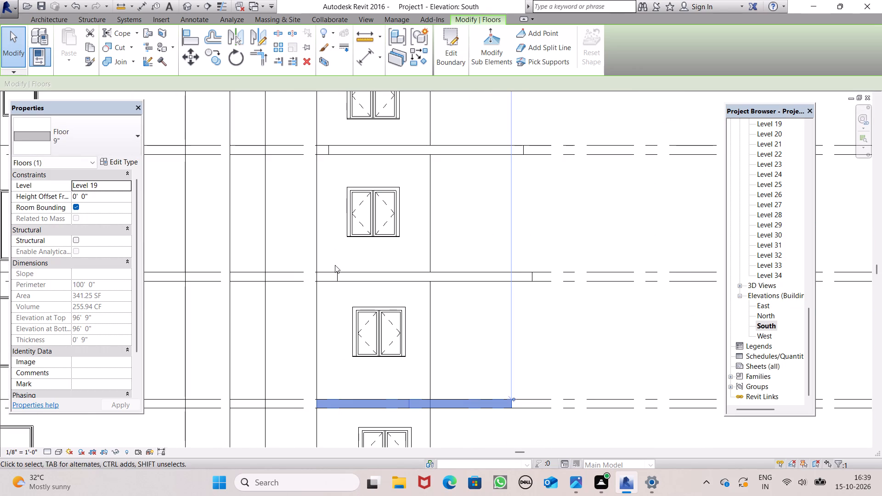
{"action": "left_click", "coordinate": [353, 282]}
{"action": "key", "text": "Left"}
{"action": "key", "text": "Left"}
{"action": "key", "text": "Left"}
{"action": "key", "text": "Left"}
{"action": "key", "text": "Left"}
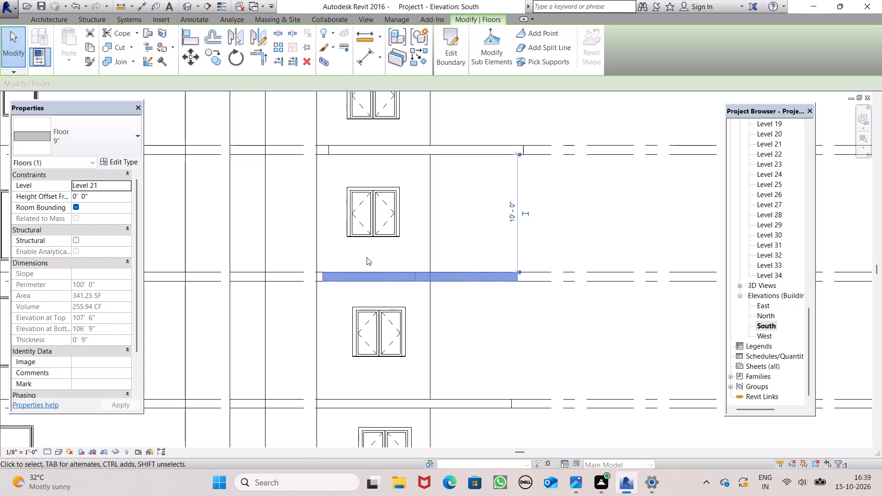
{"action": "key", "text": "Left"}
{"action": "key", "text": "Left"}
{"action": "key", "text": "Left"}
{"action": "key", "text": "Right"}
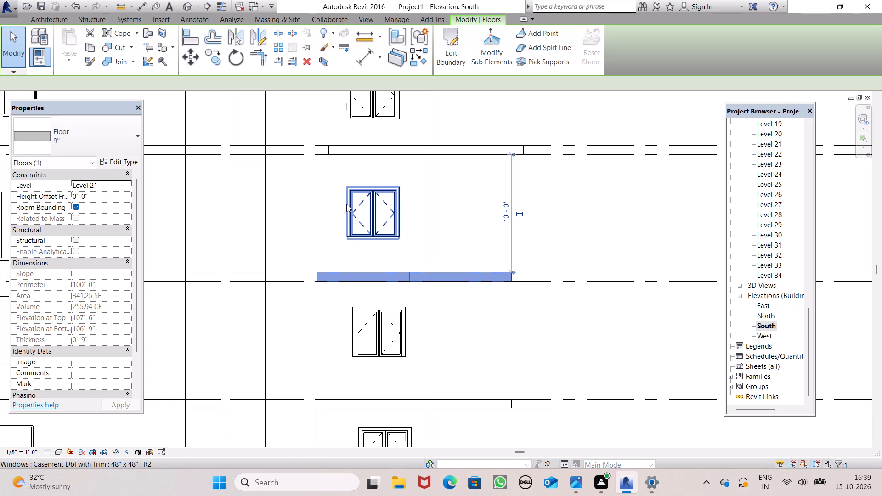
Nudge the Level 23 corner slab west until its end lines up with the outer pilaster's east edge.
{"action": "left_click", "coordinate": [340, 146]}
{"action": "scroll", "coordinate": [340, 124], "scroll_direction": "up", "scroll_amount": 6}
{"action": "key", "text": "Left"}
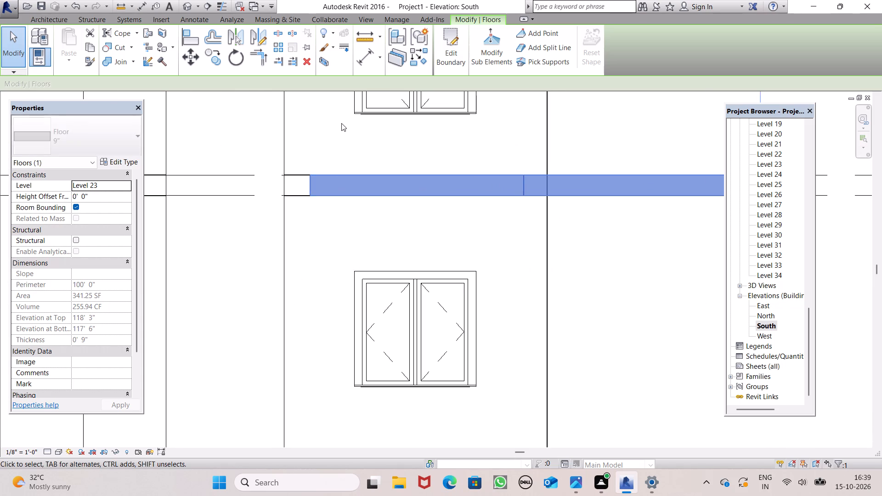
{"action": "key", "text": "Left"}
{"action": "key", "text": "Left"}
{"action": "key", "text": "Left"}
{"action": "key", "text": "Left"}
{"action": "key", "text": "Left"}
{"action": "key", "text": "Left"}
{"action": "key", "text": "Left"}
{"action": "key", "text": "Left"}
{"action": "key", "text": "Left"}
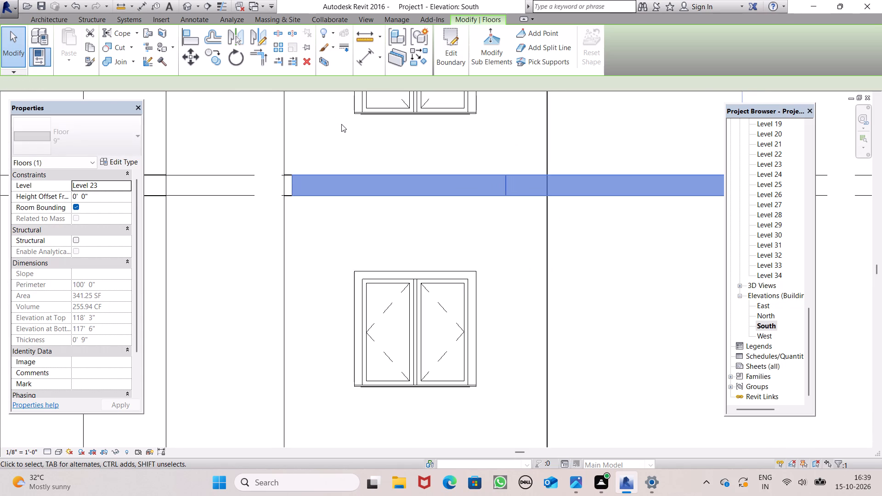
{"action": "key", "text": "Left"}
{"action": "key", "text": "Left"}
{"action": "key", "text": "Left"}
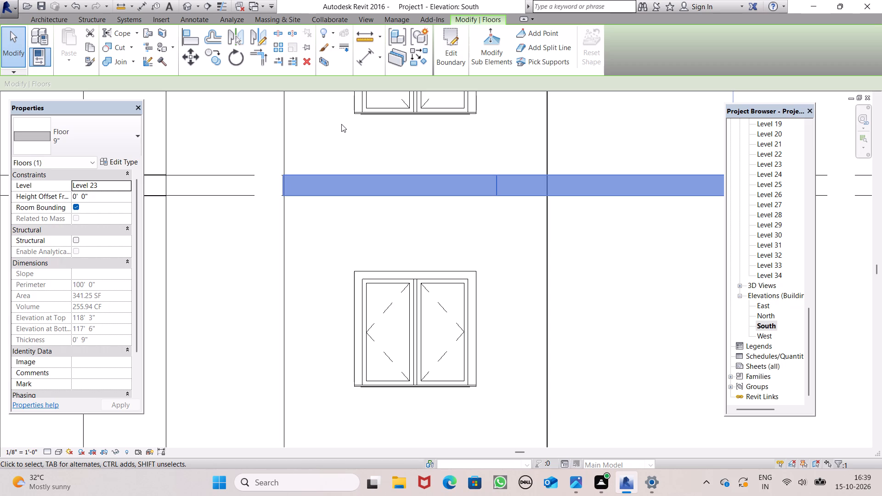
{"action": "key", "text": "Right"}
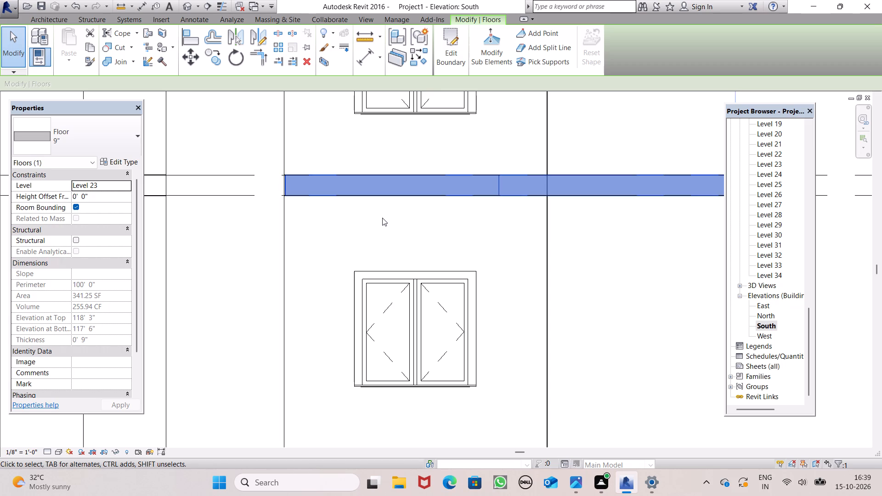
Nudge the Level 31 corner slab west until its end lines up with the outer pilaster's east edge.
{"action": "scroll", "coordinate": [382, 218], "scroll_direction": "down", "scroll_amount": 6}
{"action": "scroll", "coordinate": [395, 291], "scroll_direction": "down", "scroll_amount": 5}
{"action": "scroll", "coordinate": [409, 155], "scroll_direction": "up", "scroll_amount": 8}
{"action": "scroll", "coordinate": [389, 262], "scroll_direction": "down", "scroll_amount": 4}
{"action": "scroll", "coordinate": [379, 292], "scroll_direction": "up", "scroll_amount": 1}
{"action": "scroll", "coordinate": [373, 304], "scroll_direction": "down", "scroll_amount": 1}
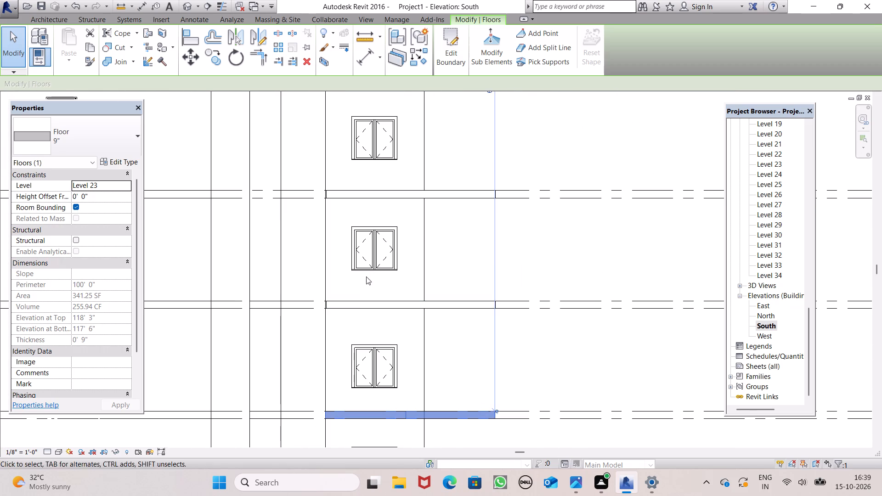
{"action": "scroll", "coordinate": [339, 351], "scroll_direction": "down", "scroll_amount": 3}
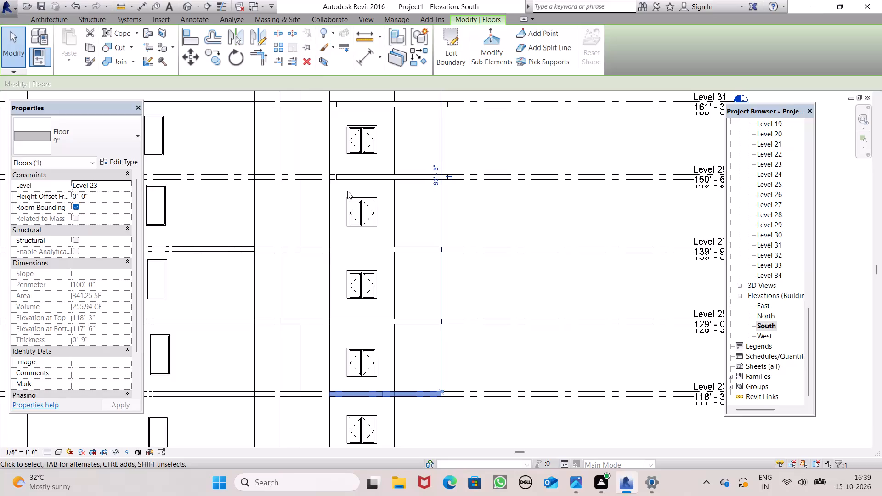
{"action": "scroll", "coordinate": [342, 70], "scroll_direction": "up", "scroll_amount": 9}
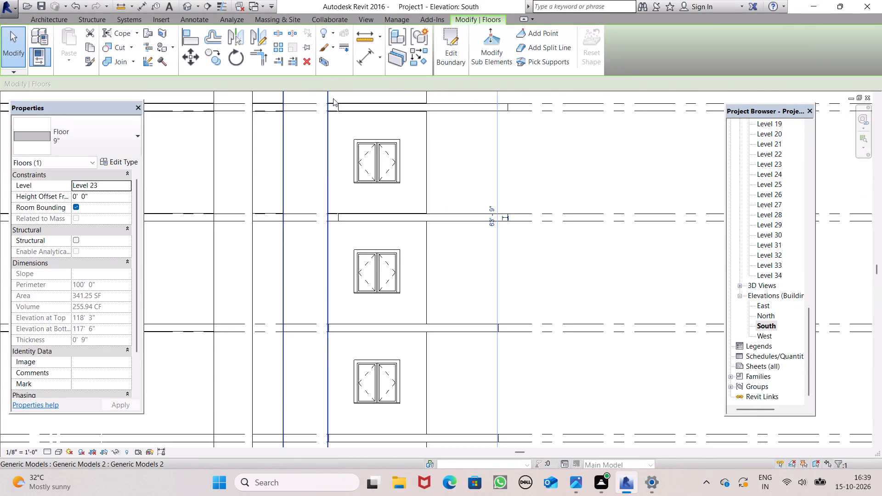
{"action": "scroll", "coordinate": [336, 97], "scroll_direction": "up", "scroll_amount": 6}
{"action": "left_click", "coordinate": [365, 123]}
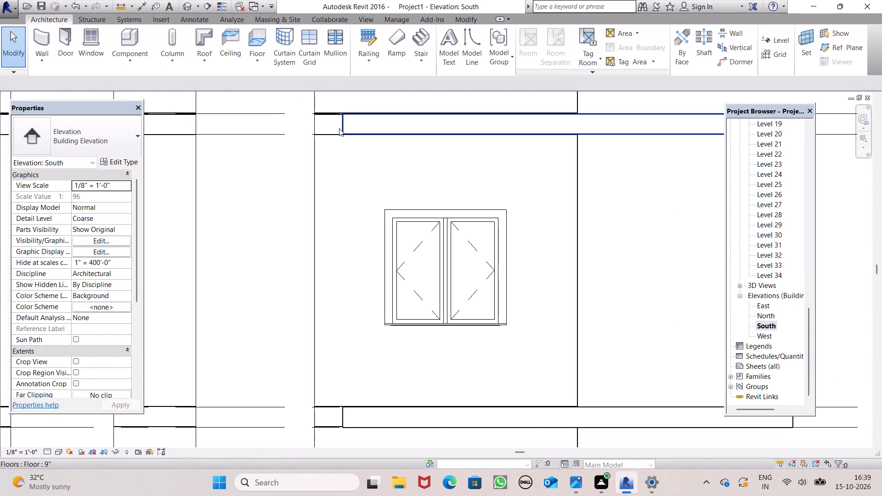
{"action": "left_click", "coordinate": [341, 126]}
{"action": "key", "text": "Left"}
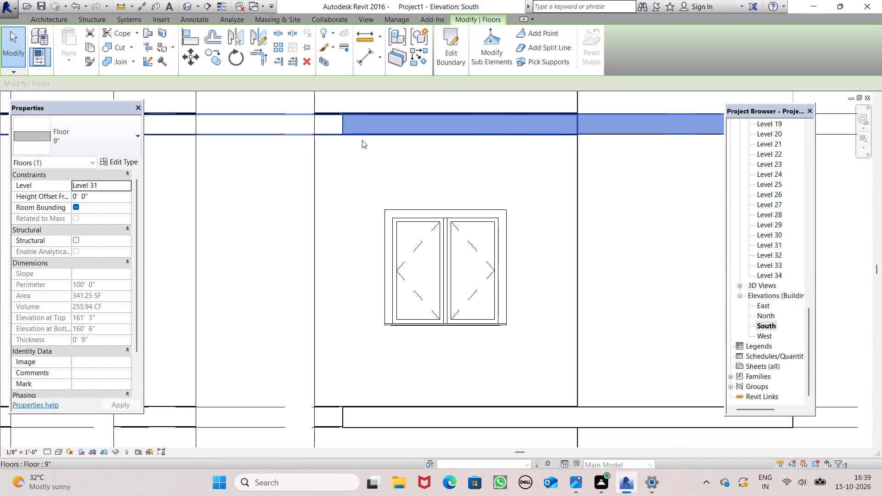
{"action": "key", "text": "Left"}
{"action": "key", "text": "Left"}
{"action": "key", "text": "Left"}
{"action": "key", "text": "Left"}
{"action": "key", "text": "Left"}
{"action": "key", "text": "Left"}
{"action": "key", "text": "Left"}
{"action": "key", "text": "Left"}
{"action": "key", "text": "Left"}
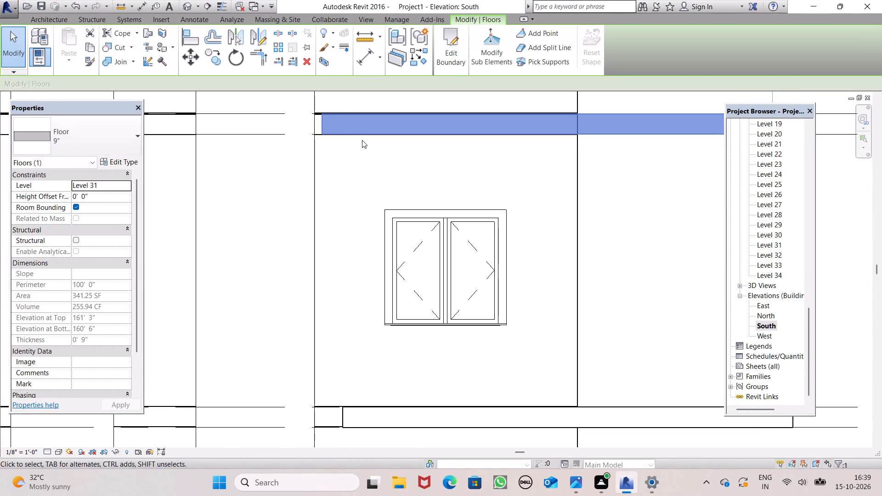
{"action": "key", "text": "Left"}
{"action": "key", "text": "Left"}
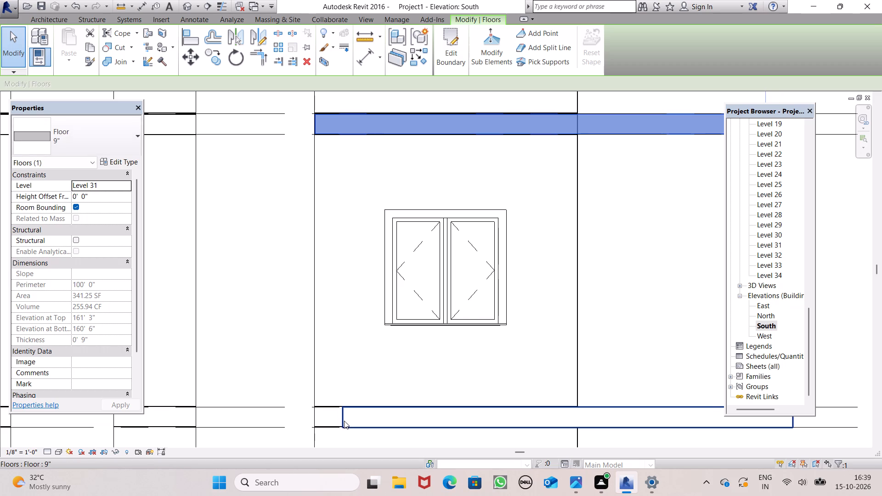
Nudge the Level 29 corner slab west until its end lines up with the outer pilaster's east edge.
{"action": "left_click", "coordinate": [344, 421]}
{"action": "key", "text": "Left"}
{"action": "key", "text": "Left"}
{"action": "key", "text": "Left"}
{"action": "key", "text": "Left"}
{"action": "key", "text": "Left"}
{"action": "key", "text": "Left"}
{"action": "key", "text": "Left"}
{"action": "key", "text": "Left"}
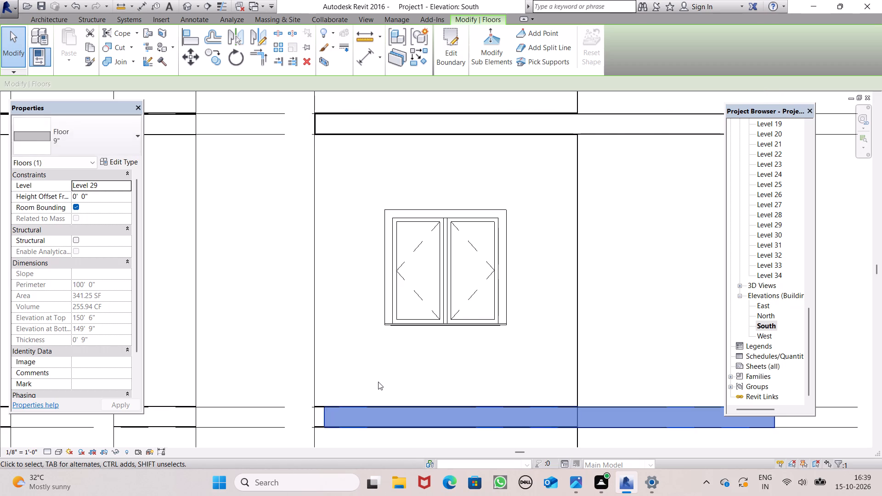
{"action": "key", "text": "Left"}
{"action": "key", "text": "Left"}
{"action": "key", "text": "Left"}
{"action": "key", "text": "Left"}
Nudge the Level 33 corner slab west until its end lines up with the outer pilaster's east edge.
{"action": "scroll", "coordinate": [364, 367], "scroll_direction": "down", "scroll_amount": 8}
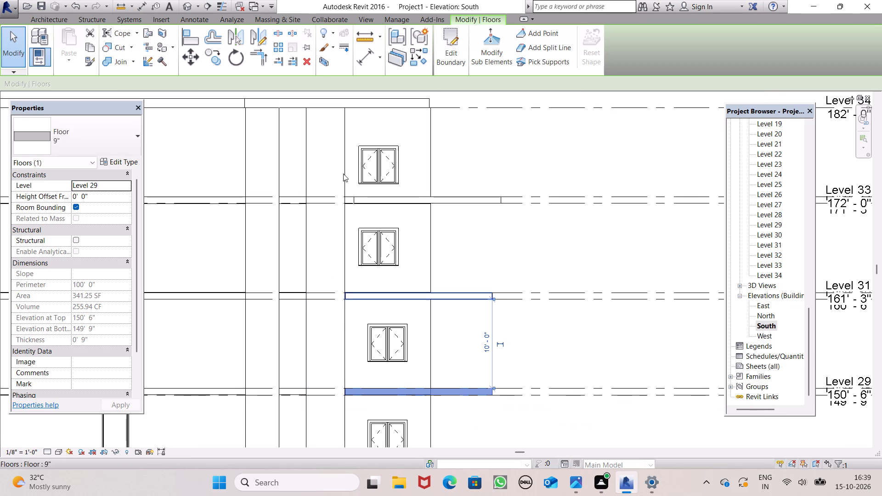
{"action": "scroll", "coordinate": [372, 135], "scroll_direction": "up", "scroll_amount": 6}
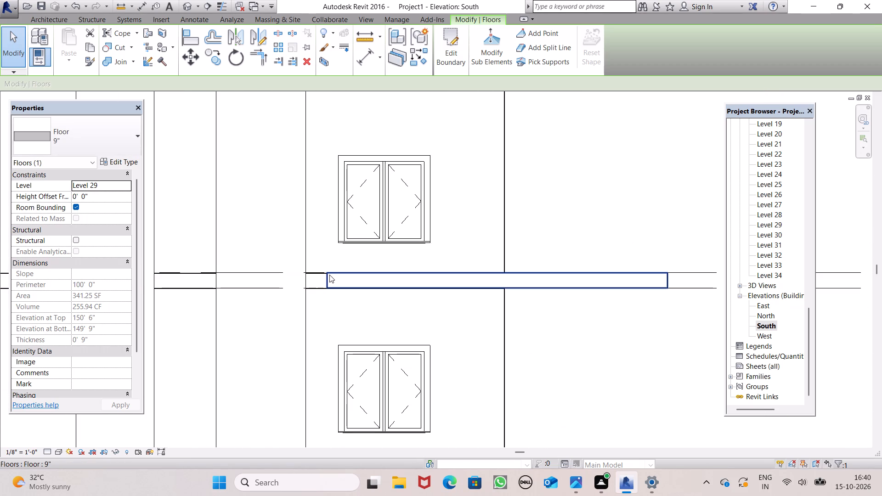
{"action": "left_click", "coordinate": [329, 275]}
{"action": "key", "text": "Left"}
{"action": "key", "text": "Left"}
{"action": "key", "text": "Left"}
{"action": "key", "text": "Left"}
{"action": "key", "text": "Left"}
{"action": "key", "text": "Left"}
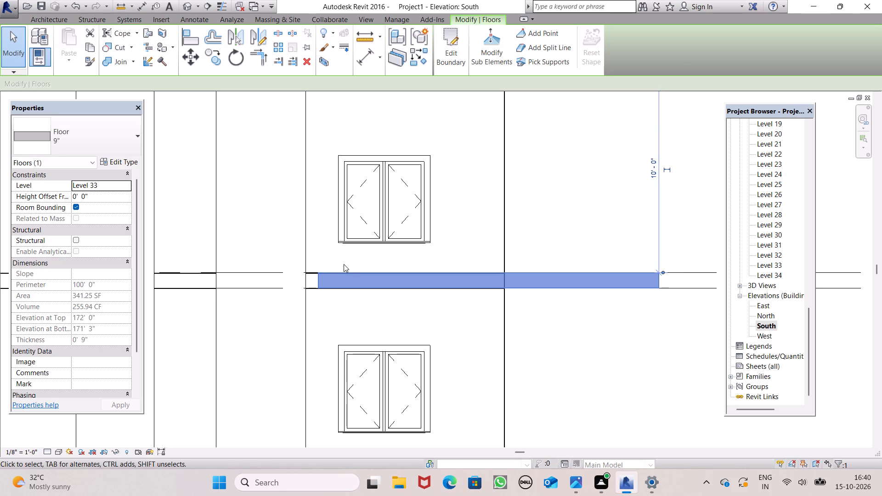
{"action": "key", "text": "Left"}
{"action": "key", "text": "Left"}
{"action": "key", "text": "Left"}
{"action": "key", "text": "Left"}
{"action": "key", "text": "Left"}
{"action": "key", "text": "Left"}
{"action": "key", "text": "Left"}
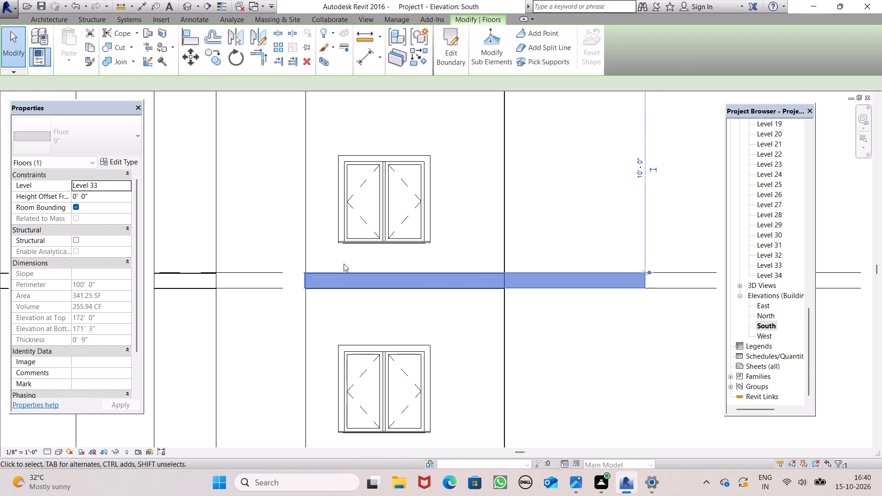
{"action": "key", "text": "Right"}
{"action": "scroll", "coordinate": [344, 260], "scroll_direction": "down", "scroll_amount": 4}
{"action": "scroll", "coordinate": [344, 259], "scroll_direction": "up", "scroll_amount": 1}
{"action": "scroll", "coordinate": [344, 259], "scroll_direction": "down", "scroll_amount": 4}
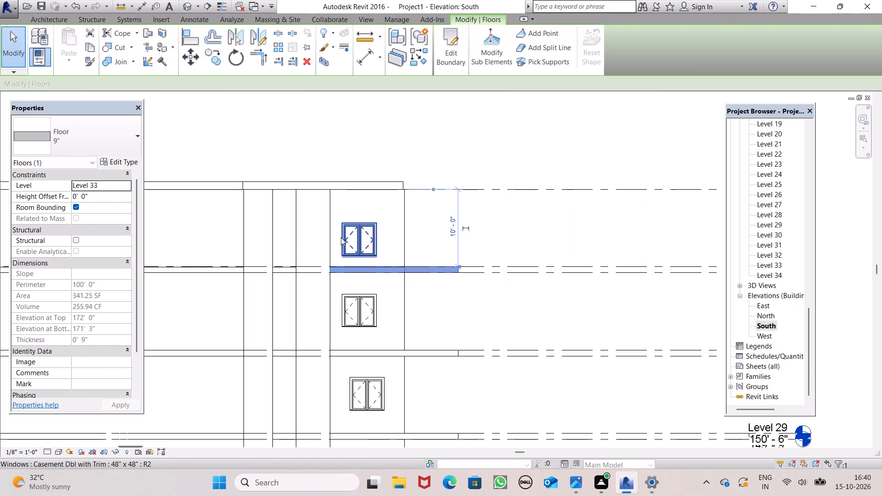
{"action": "left_click", "coordinate": [380, 121]}
Open the 3D view and examine the whole tower with its southeast corner balcony slabs on every floor.
{"action": "scroll", "coordinate": [399, 125], "scroll_direction": "down", "scroll_amount": 2}
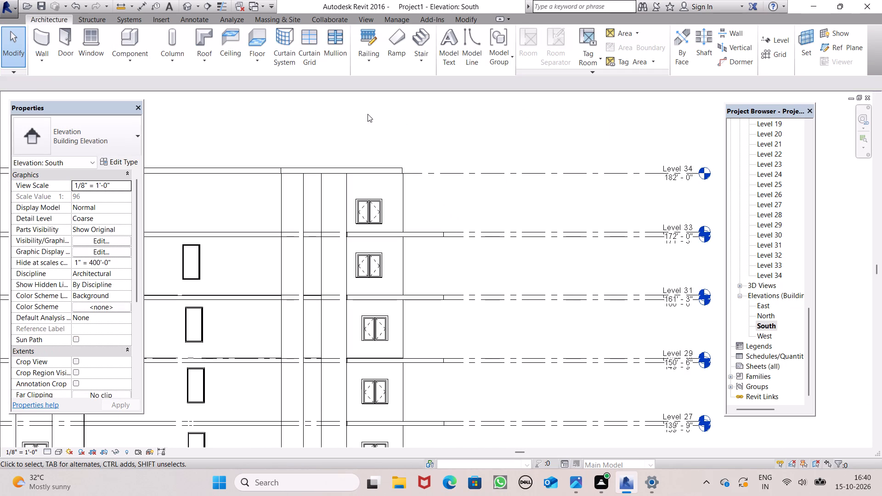
{"action": "left_click", "coordinate": [187, 0]}
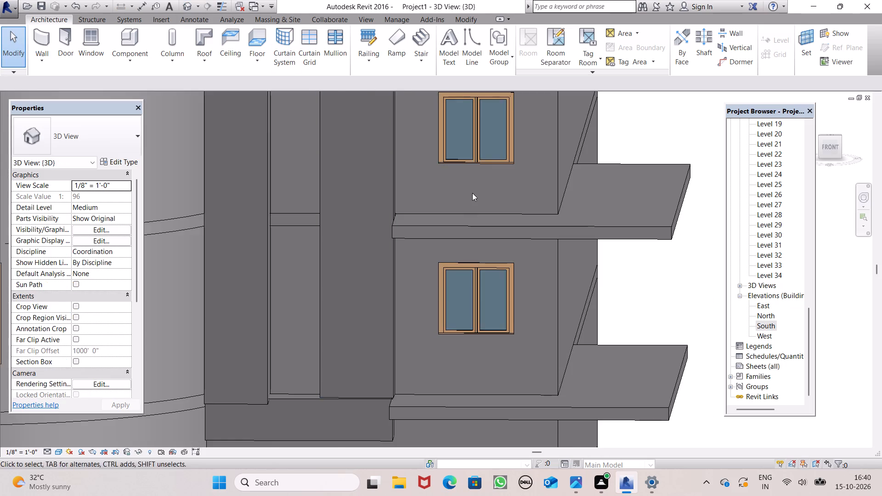
{"action": "scroll", "coordinate": [472, 201], "scroll_direction": "down", "scroll_amount": 5}
{"action": "scroll", "coordinate": [475, 315], "scroll_direction": "down", "scroll_amount": 6}
{"action": "scroll", "coordinate": [486, 303], "scroll_direction": "up", "scroll_amount": 1}
{"action": "scroll", "coordinate": [486, 305], "scroll_direction": "down", "scroll_amount": 6}
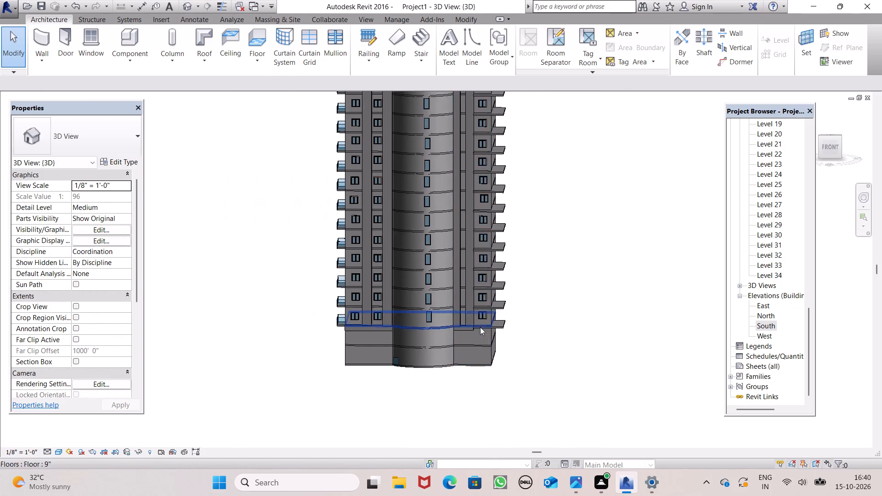
{"action": "scroll", "coordinate": [483, 336], "scroll_direction": "down", "scroll_amount": 4}
{"action": "scroll", "coordinate": [689, 248], "scroll_direction": "up", "scroll_amount": 3}
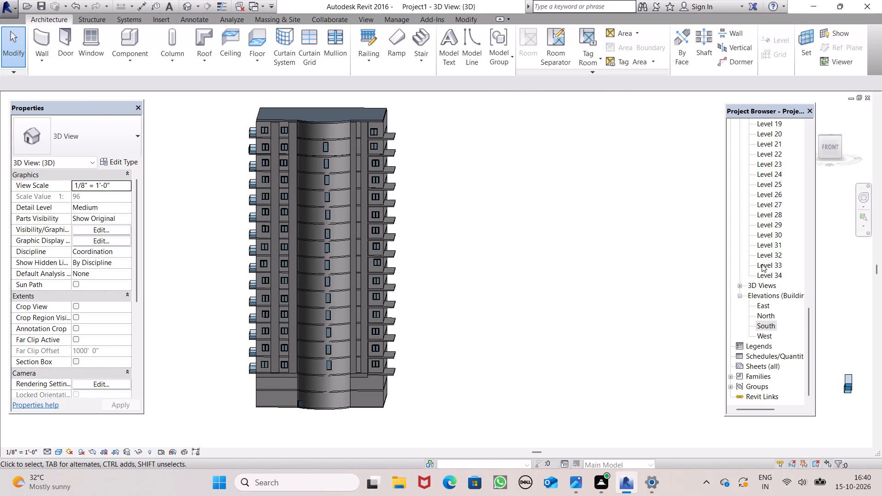
Open the Level 5 floor plan.
{"action": "scroll", "coordinate": [781, 158], "scroll_direction": "up", "scroll_amount": 12}
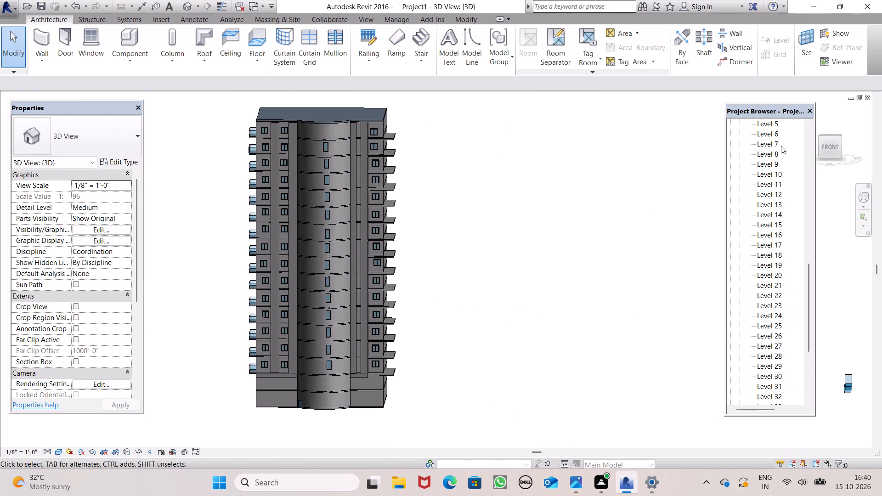
{"action": "scroll", "coordinate": [781, 146], "scroll_direction": "up", "scroll_amount": 13}
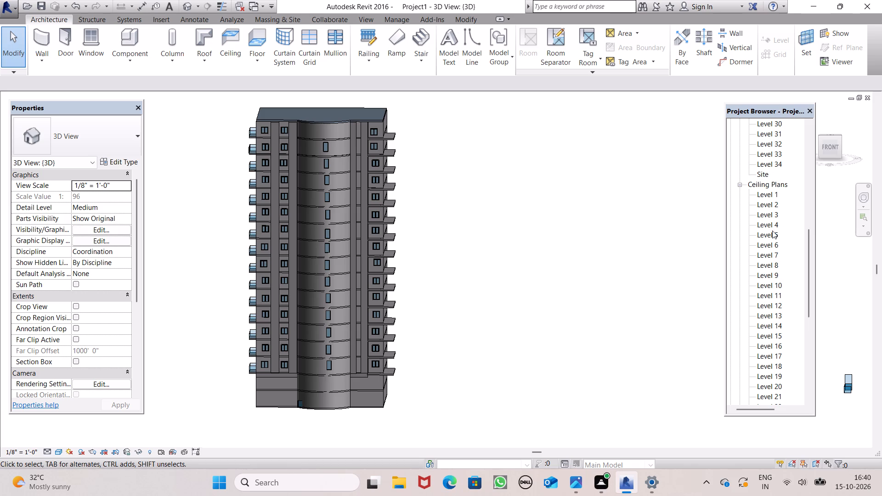
{"action": "scroll", "coordinate": [753, 134], "scroll_direction": "up", "scroll_amount": 17}
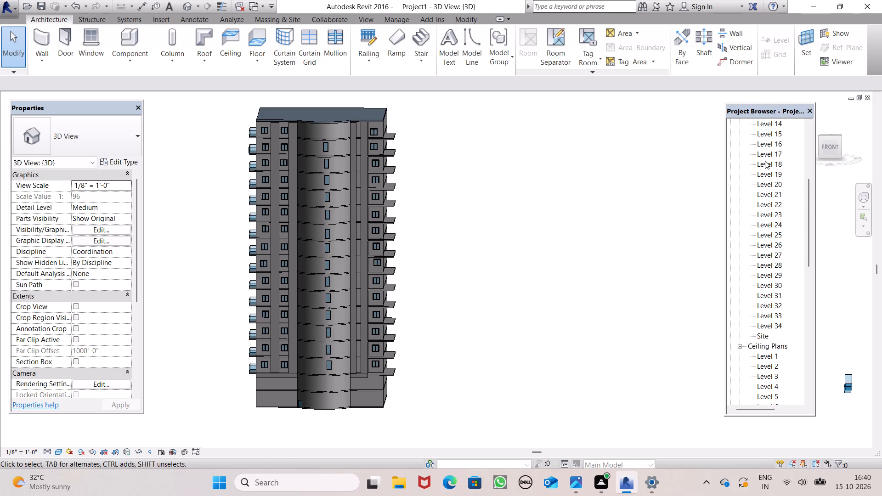
{"action": "scroll", "coordinate": [765, 161], "scroll_direction": "up", "scroll_amount": 16}
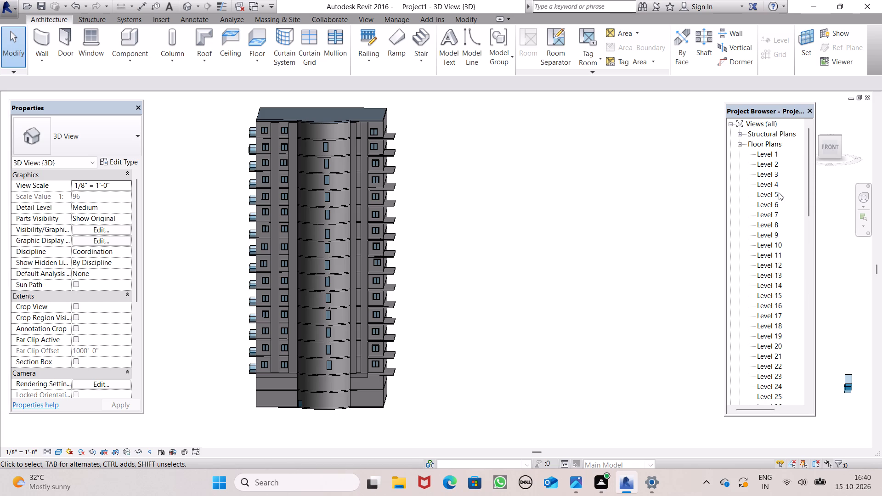
{"action": "double_click", "coordinate": [773, 194]}
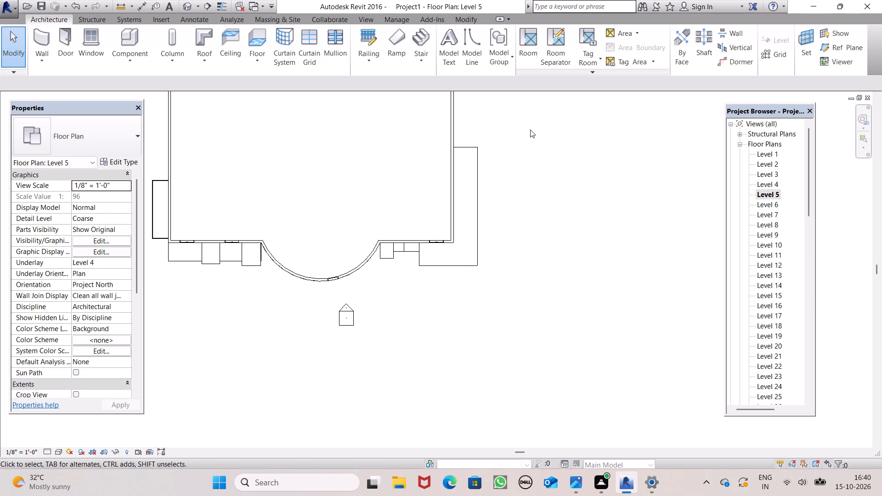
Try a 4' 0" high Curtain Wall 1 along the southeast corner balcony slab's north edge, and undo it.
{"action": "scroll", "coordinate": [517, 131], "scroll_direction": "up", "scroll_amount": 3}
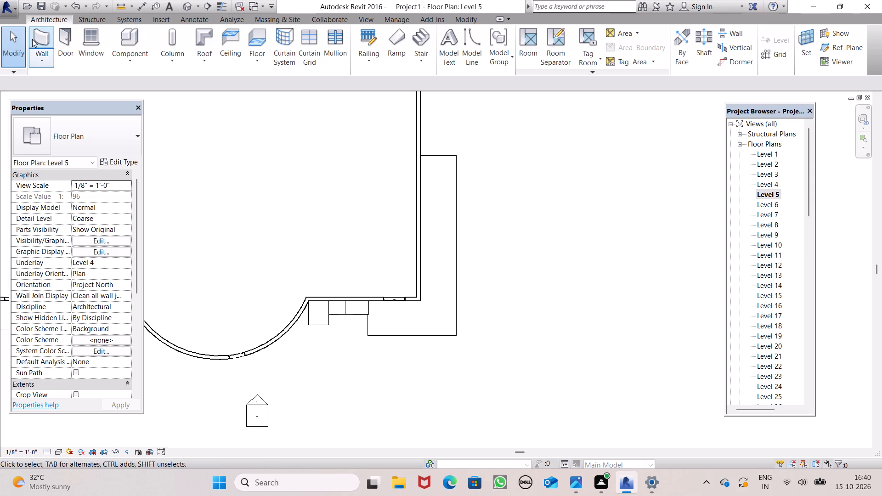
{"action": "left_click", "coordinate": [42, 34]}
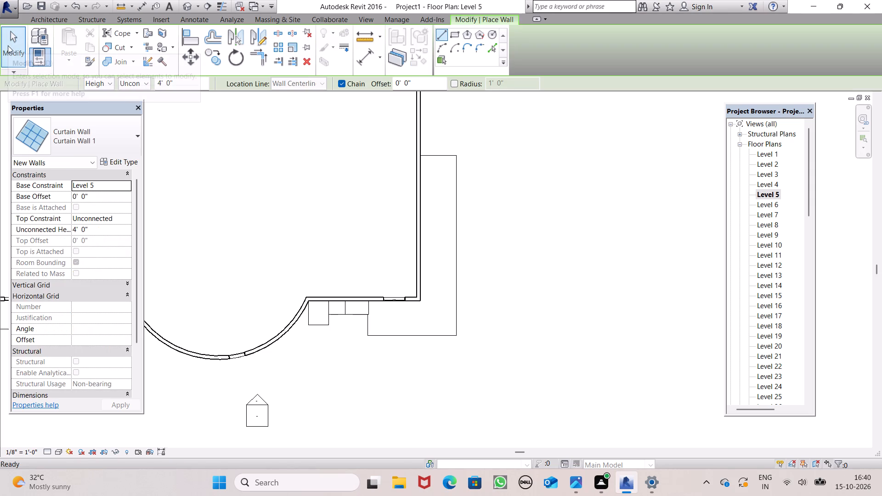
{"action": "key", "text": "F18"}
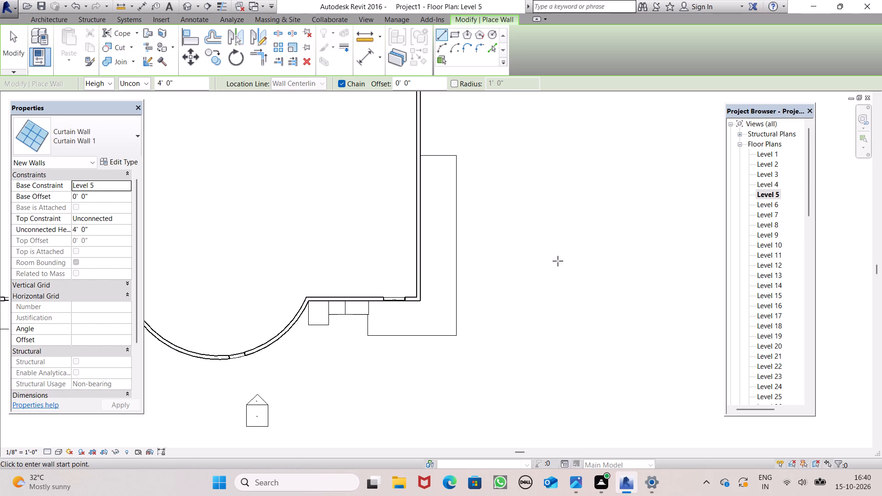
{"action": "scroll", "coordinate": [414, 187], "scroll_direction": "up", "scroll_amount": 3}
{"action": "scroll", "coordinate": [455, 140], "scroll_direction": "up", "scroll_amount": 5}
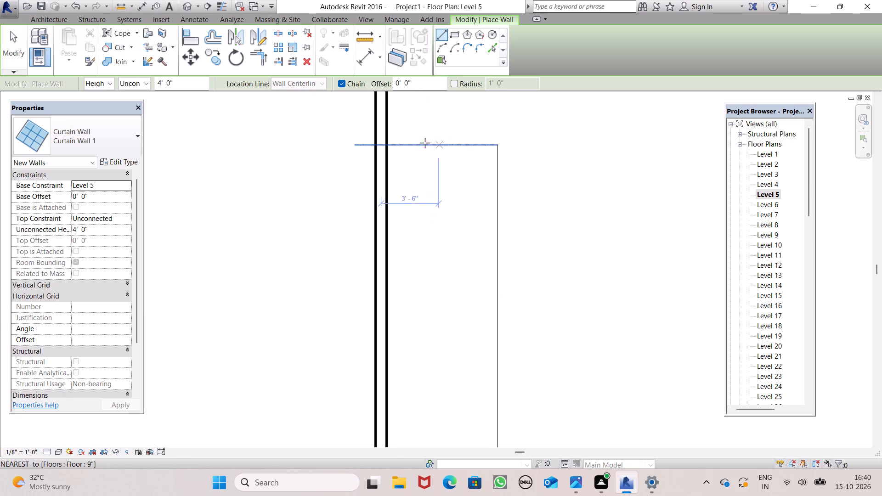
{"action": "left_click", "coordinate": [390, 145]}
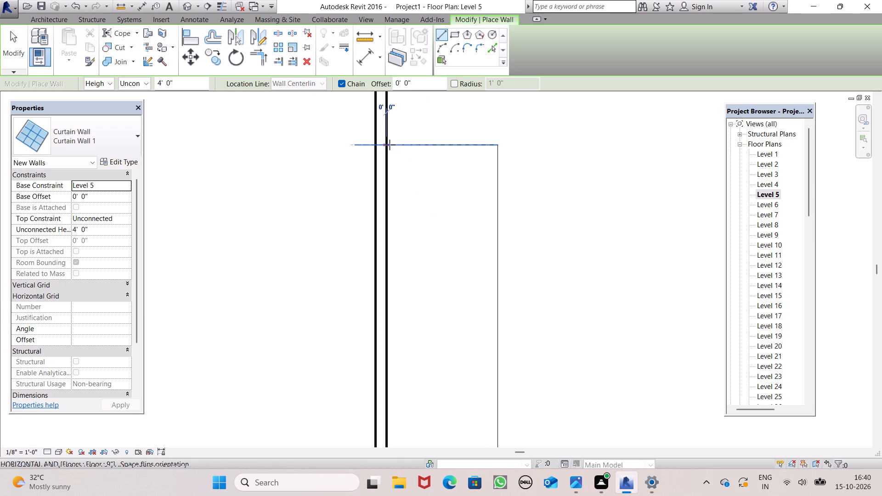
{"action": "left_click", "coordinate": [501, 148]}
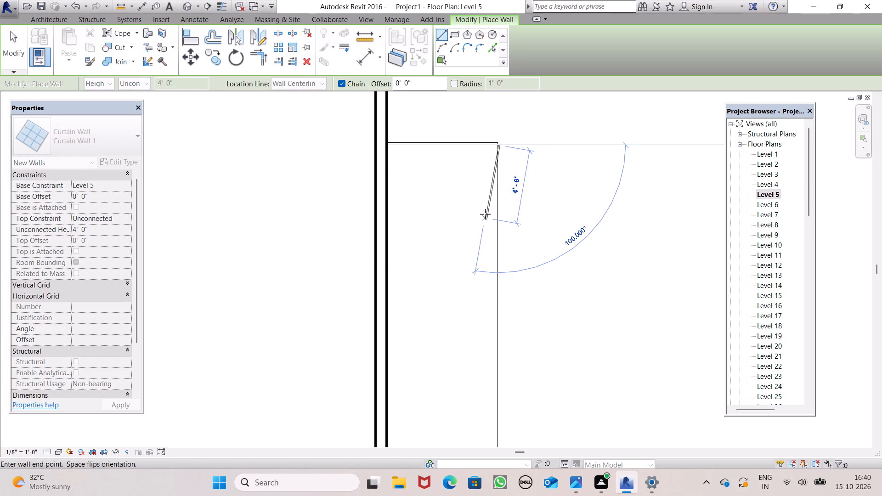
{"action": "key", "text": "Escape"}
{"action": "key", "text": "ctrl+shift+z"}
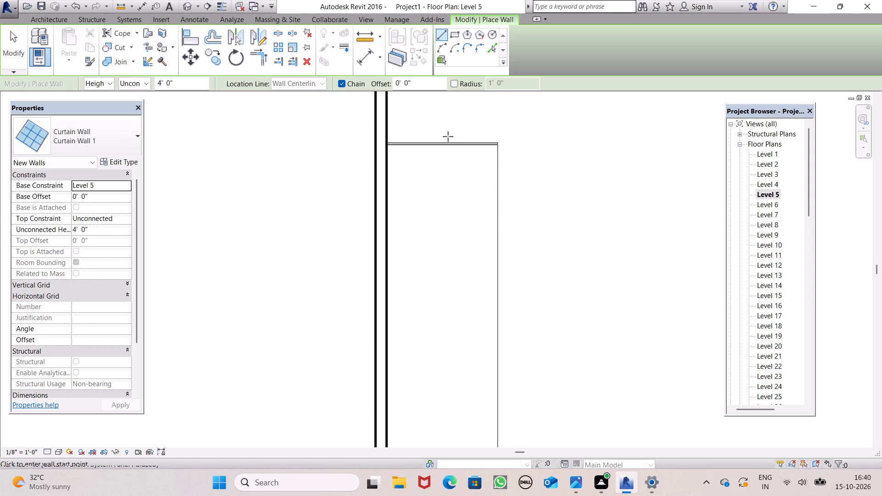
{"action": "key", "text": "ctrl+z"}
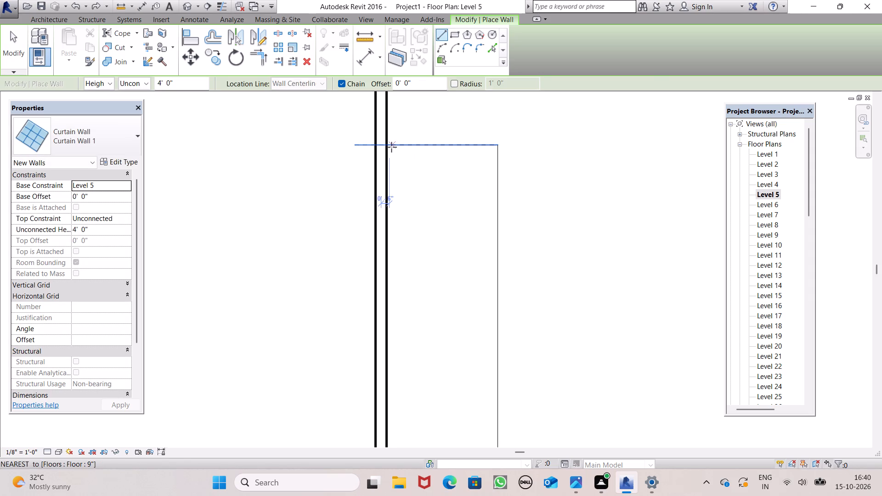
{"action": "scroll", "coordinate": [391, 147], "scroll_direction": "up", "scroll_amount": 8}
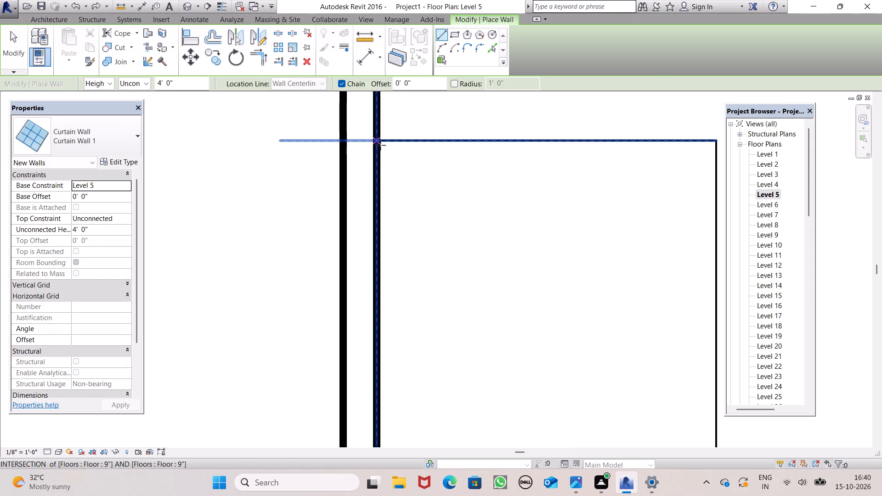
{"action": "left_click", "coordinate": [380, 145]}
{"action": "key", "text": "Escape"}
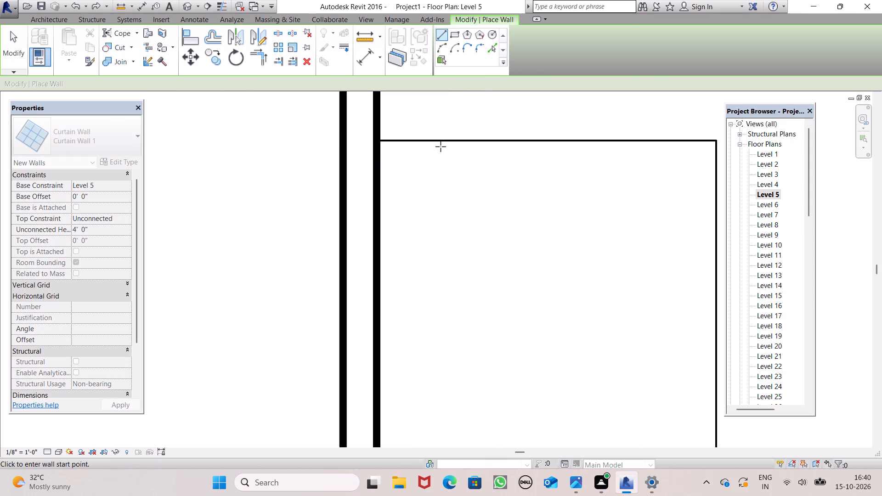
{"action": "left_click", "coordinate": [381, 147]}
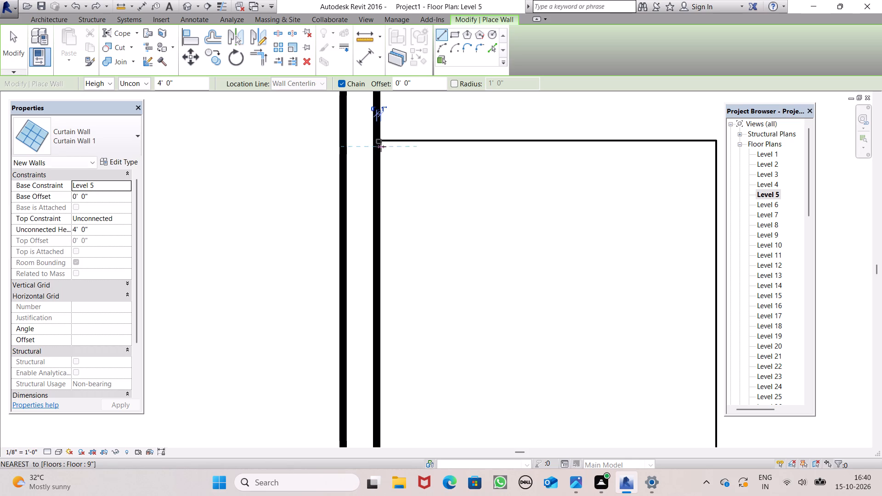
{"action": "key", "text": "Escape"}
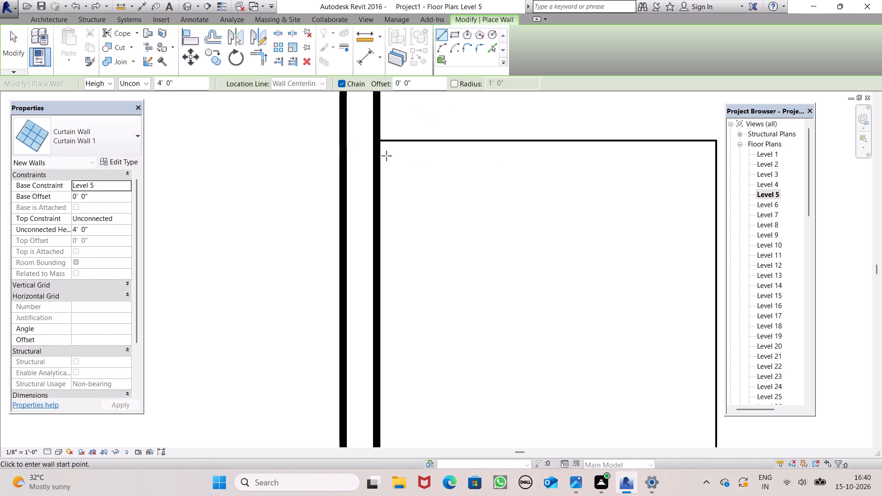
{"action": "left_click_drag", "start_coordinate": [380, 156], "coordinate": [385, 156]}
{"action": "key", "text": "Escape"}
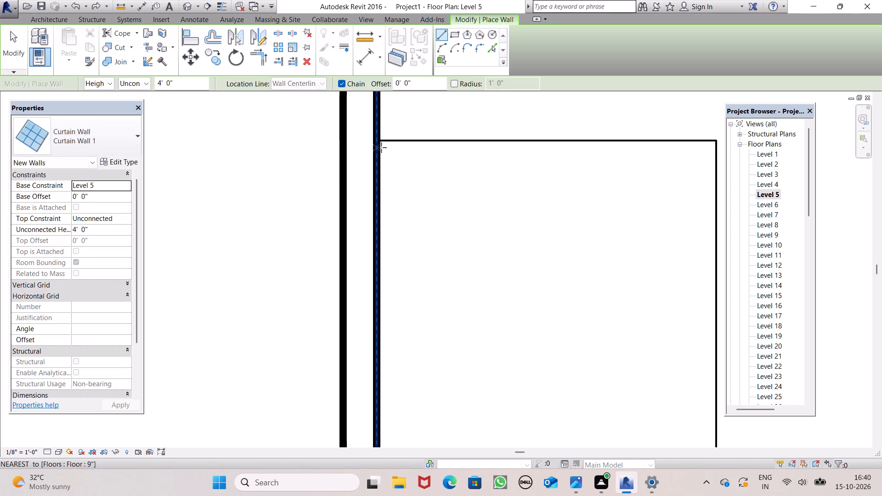
Draw a 4' 0" high curtain wall about 6' 9" long just inside the corner balcony slab's north edge.
{"action": "left_click_drag", "start_coordinate": [381, 147], "coordinate": [389, 146]}
{"action": "scroll", "coordinate": [499, 144], "scroll_direction": "down", "scroll_amount": 5}
{"action": "scroll", "coordinate": [603, 154], "scroll_direction": "up", "scroll_amount": 11}
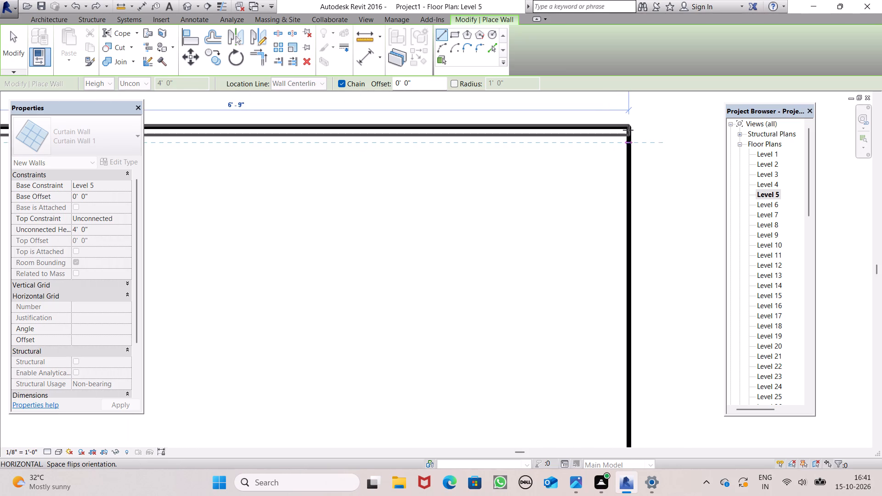
{"action": "left_click", "coordinate": [628, 130]}
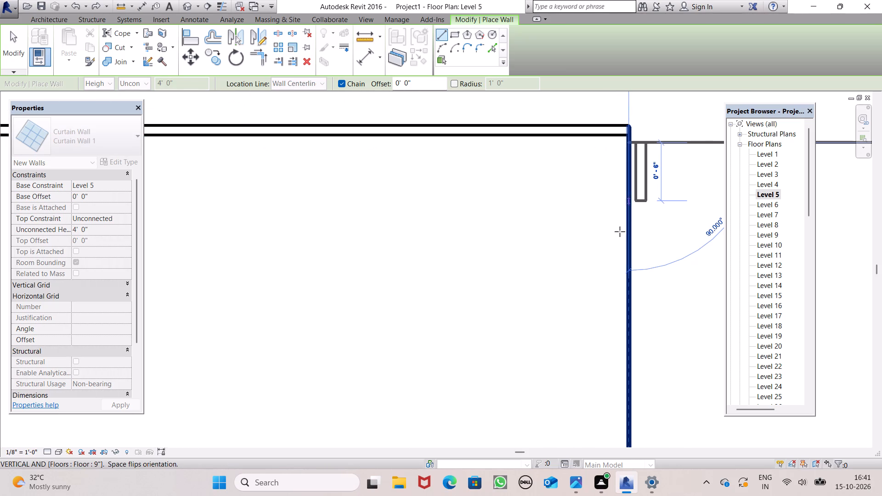
{"action": "key", "text": "Escape"}
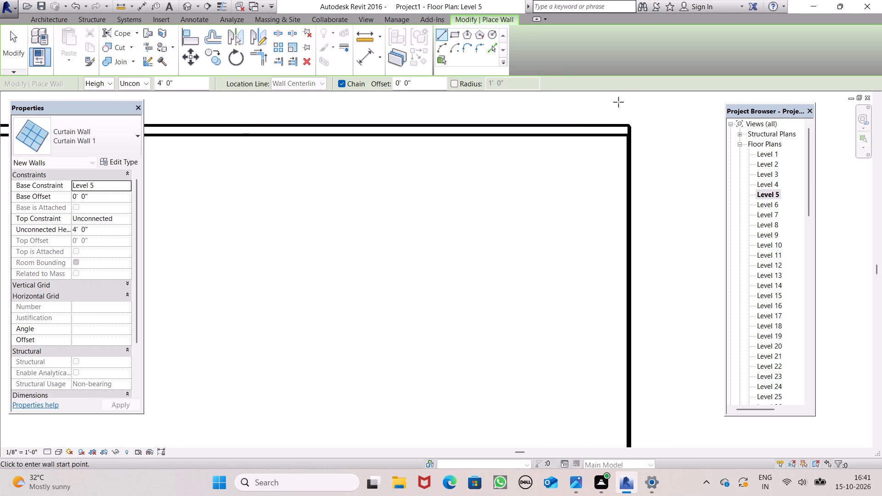
Draw a 4' 0" high curtain wall just inside the slab's east edge, from the north curtain wall to the south edge.
{"action": "left_click", "coordinate": [616, 135]}
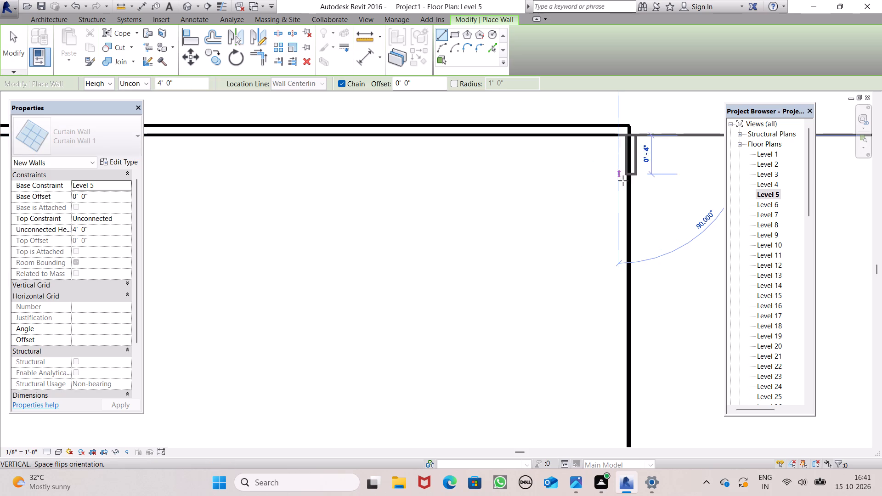
{"action": "key", "text": "Escape"}
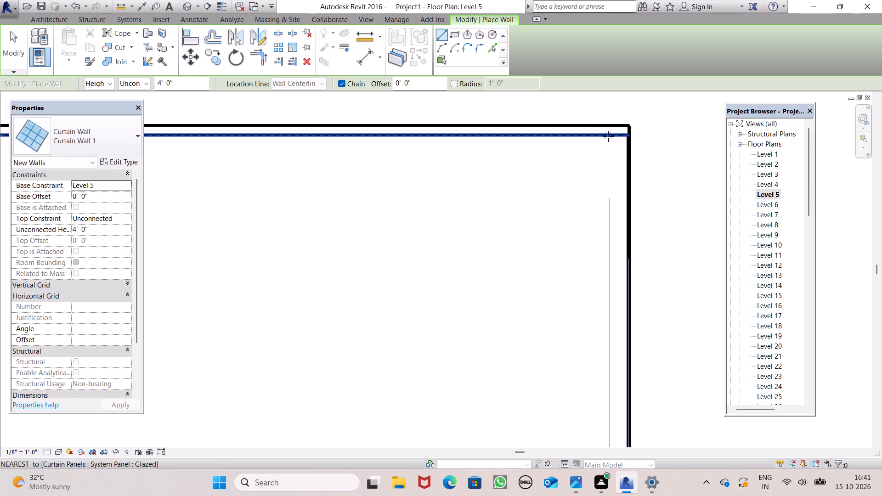
{"action": "left_click", "coordinate": [608, 136]}
{"action": "scroll", "coordinate": [613, 177], "scroll_direction": "down", "scroll_amount": 9}
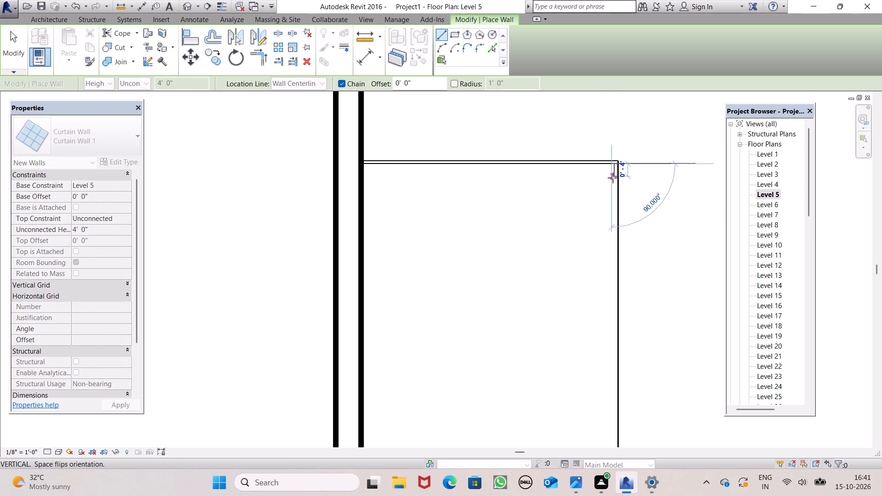
{"action": "scroll", "coordinate": [613, 178], "scroll_direction": "down", "scroll_amount": 2}
{"action": "scroll", "coordinate": [613, 183], "scroll_direction": "up", "scroll_amount": 1}
{"action": "scroll", "coordinate": [636, 129], "scroll_direction": "down", "scroll_amount": 6}
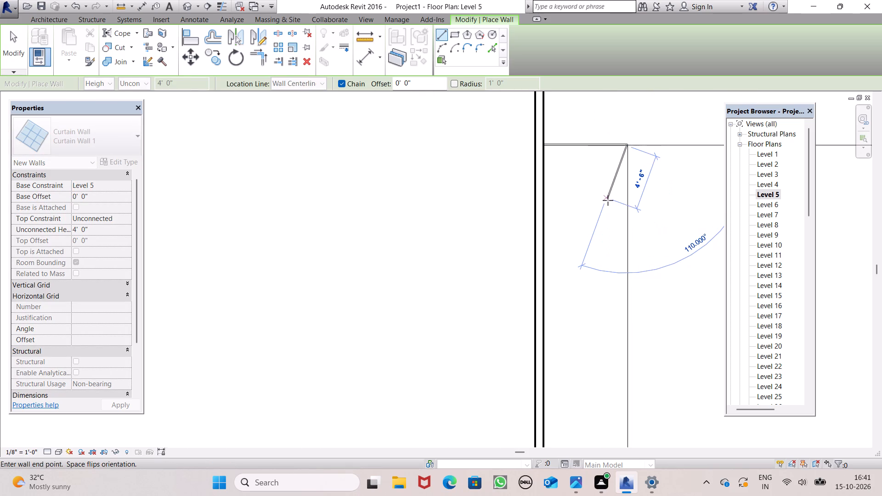
{"action": "scroll", "coordinate": [608, 200], "scroll_direction": "down", "scroll_amount": 7}
{"action": "scroll", "coordinate": [605, 324], "scroll_direction": "up", "scroll_amount": 4}
{"action": "scroll", "coordinate": [603, 348], "scroll_direction": "down", "scroll_amount": 1}
{"action": "scroll", "coordinate": [603, 348], "scroll_direction": "up", "scroll_amount": 7}
{"action": "scroll", "coordinate": [630, 329], "scroll_direction": "down", "scroll_amount": 1}
{"action": "scroll", "coordinate": [630, 329], "scroll_direction": "up", "scroll_amount": 13}
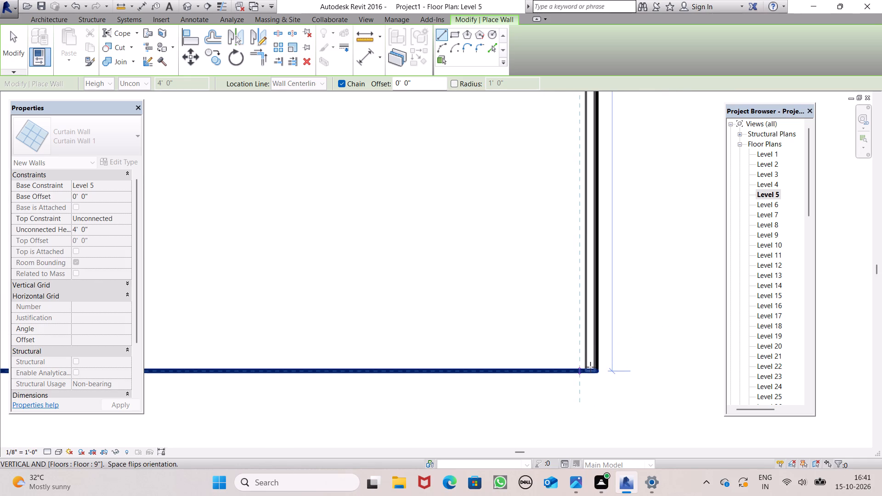
{"action": "left_click", "coordinate": [591, 370]}
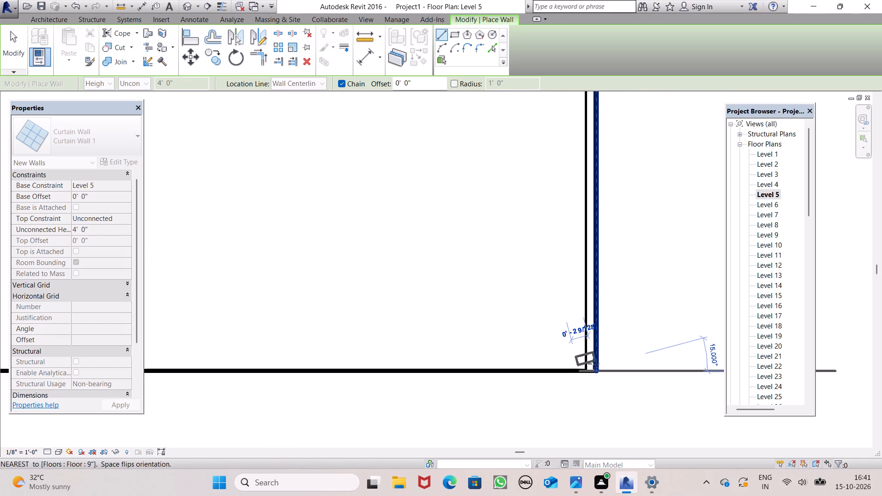
{"action": "key", "text": "Escape"}
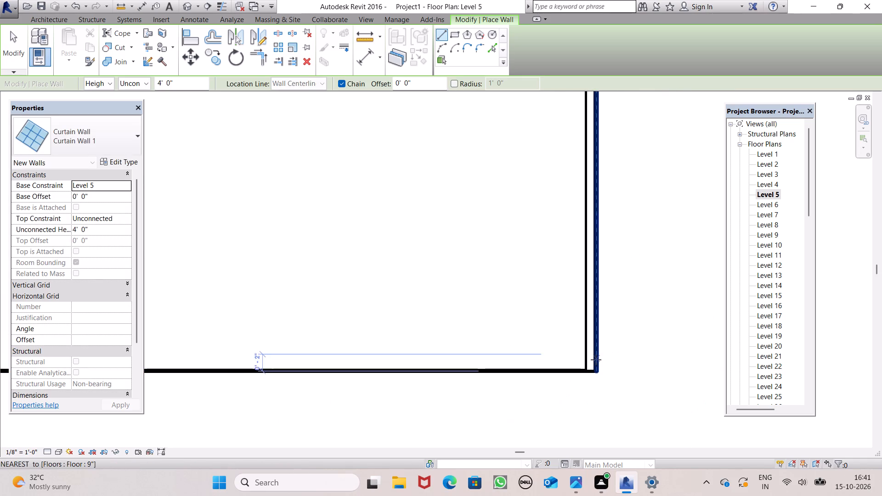
Draw a 4' 0" high curtain wall just inside the slab's south edge, from the east curtain wall to the west edge.
{"action": "left_click", "coordinate": [593, 357]}
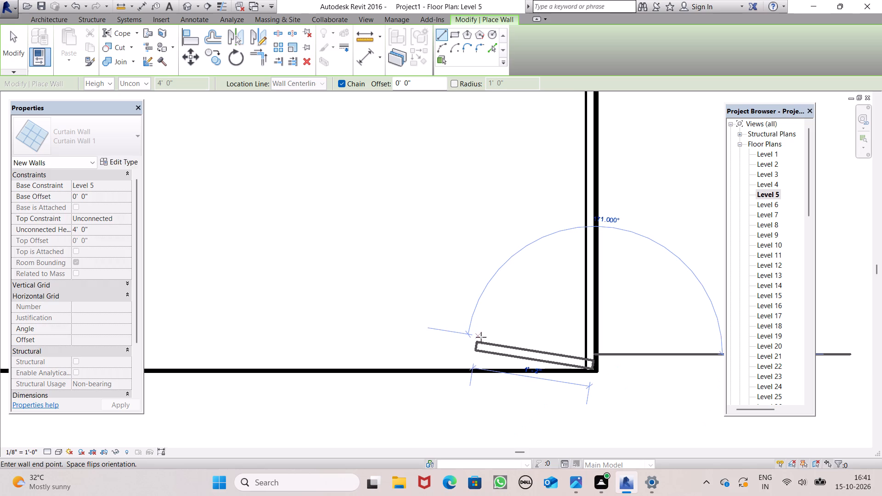
{"action": "scroll", "coordinate": [447, 338], "scroll_direction": "down", "scroll_amount": 7}
{"action": "scroll", "coordinate": [528, 286], "scroll_direction": "down", "scroll_amount": 4}
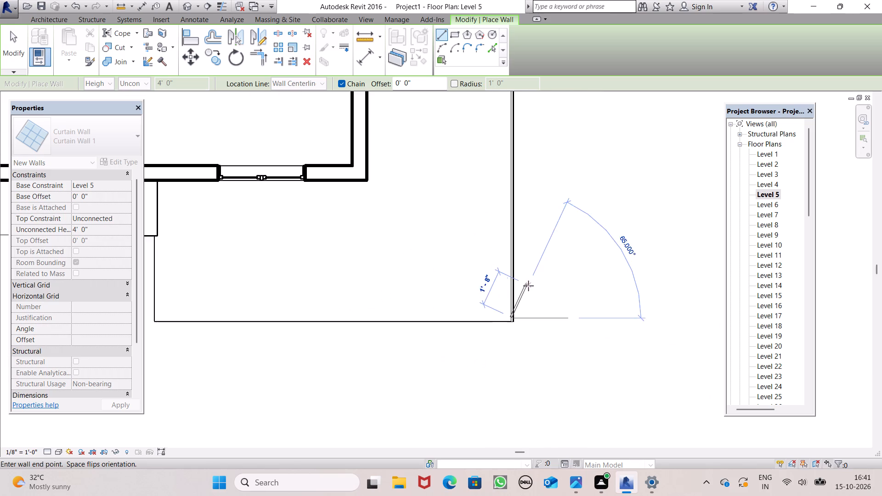
{"action": "scroll", "coordinate": [529, 286], "scroll_direction": "down", "scroll_amount": 2}
{"action": "scroll", "coordinate": [253, 282], "scroll_direction": "up", "scroll_amount": 8}
{"action": "scroll", "coordinate": [243, 330], "scroll_direction": "down", "scroll_amount": 1}
{"action": "scroll", "coordinate": [243, 332], "scroll_direction": "up", "scroll_amount": 4}
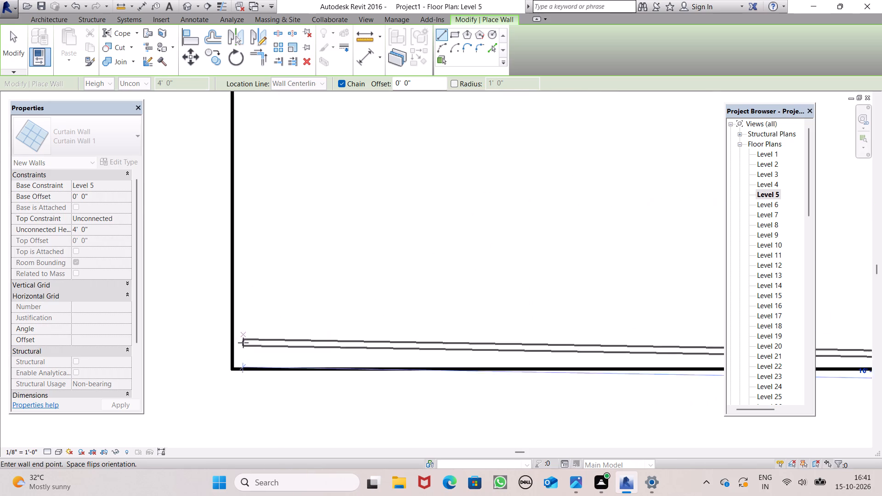
{"action": "scroll", "coordinate": [243, 343], "scroll_direction": "up", "scroll_amount": 2}
{"action": "left_click", "coordinate": [231, 351]}
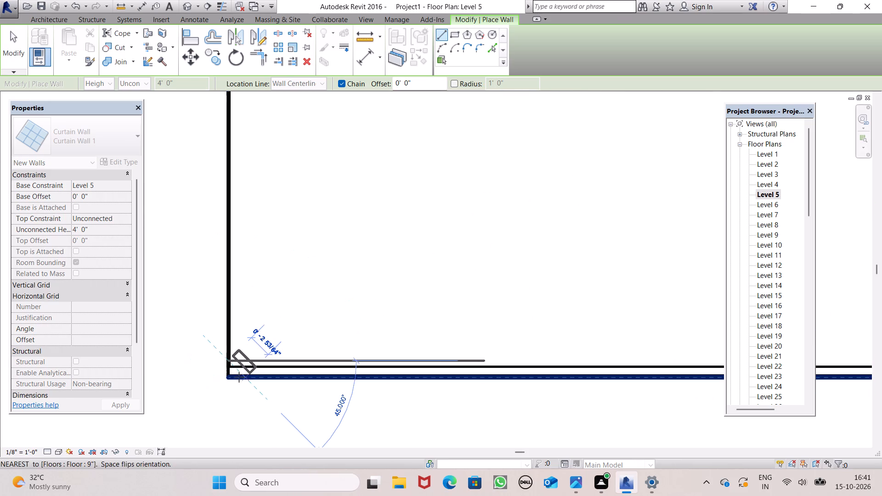
{"action": "key", "text": "Escape"}
Draw a 4' 0" high curtain wall about 3' 11" long along the corner balcony slab's west edge, north from the south curtain wall.
{"action": "left_click_drag", "start_coordinate": [236, 377], "coordinate": [235, 372]}
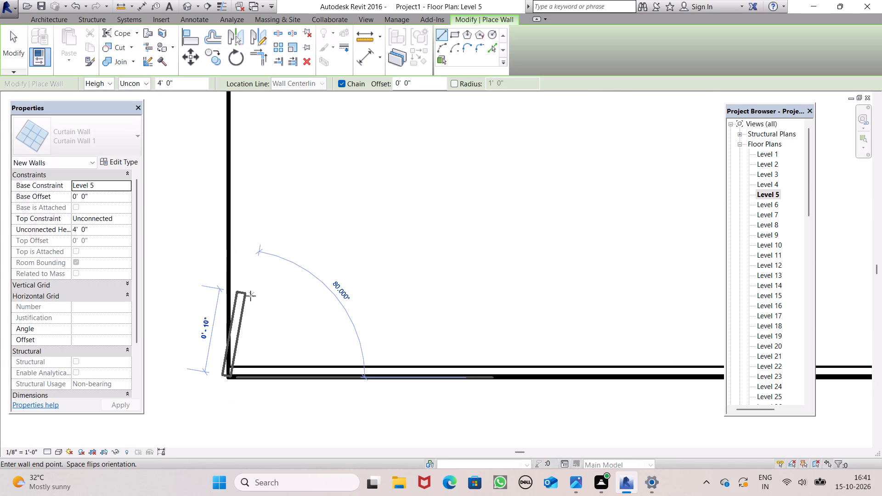
{"action": "key", "text": "Escape"}
{"action": "left_click", "coordinate": [246, 376]}
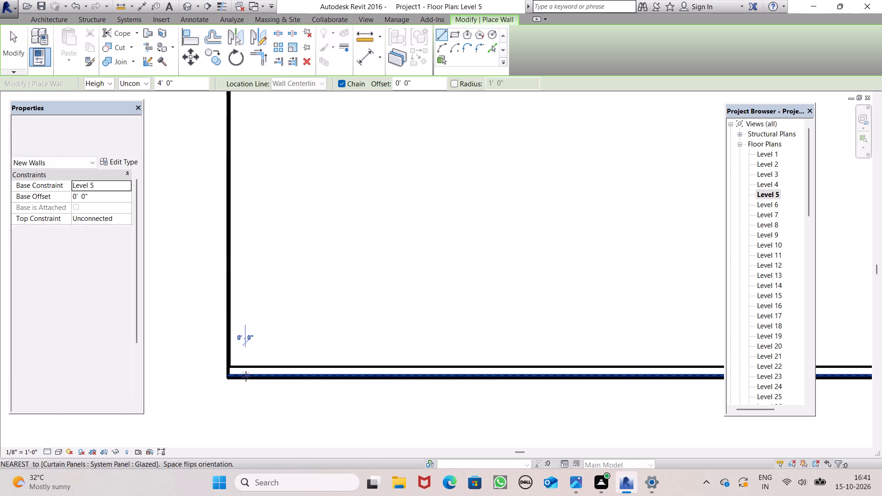
{"action": "scroll", "coordinate": [249, 293], "scroll_direction": "down", "scroll_amount": 5}
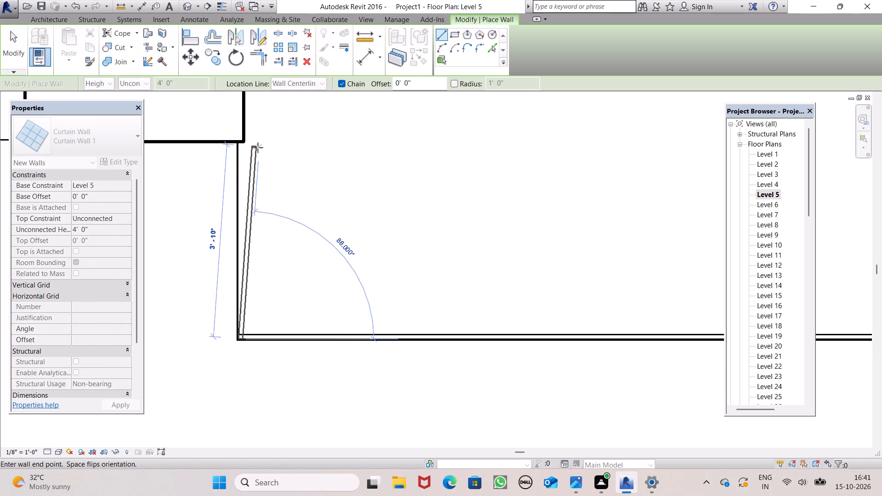
{"action": "scroll", "coordinate": [258, 147], "scroll_direction": "down", "scroll_amount": 1}
{"action": "scroll", "coordinate": [258, 147], "scroll_direction": "up", "scroll_amount": 2}
{"action": "scroll", "coordinate": [242, 275], "scroll_direction": "down", "scroll_amount": 6}
{"action": "scroll", "coordinate": [262, 221], "scroll_direction": "up", "scroll_amount": 4}
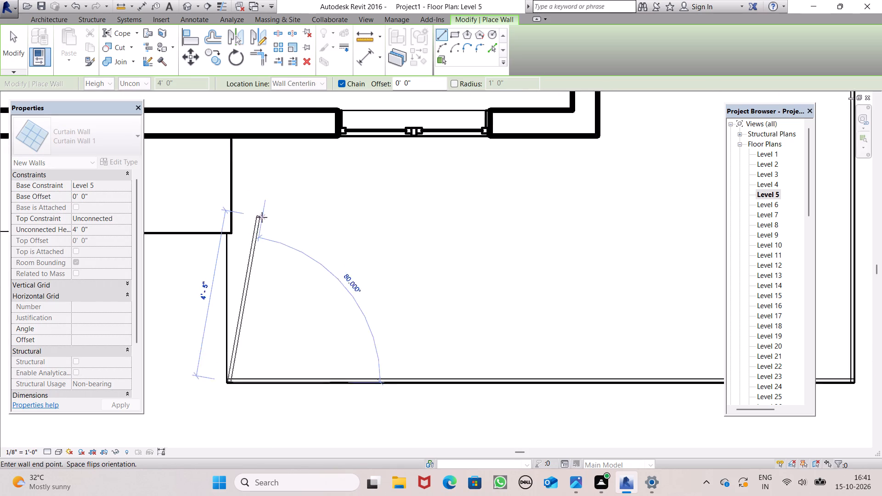
{"action": "scroll", "coordinate": [262, 217], "scroll_direction": "up", "scroll_amount": 2}
{"action": "left_click", "coordinate": [211, 241]}
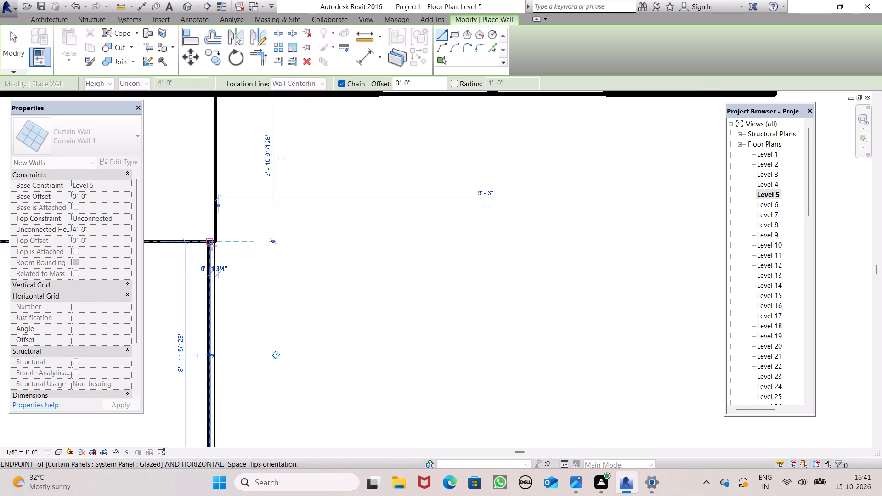
{"action": "key", "text": "Escape"}
{"action": "scroll", "coordinate": [289, 271], "scroll_direction": "down", "scroll_amount": 9}
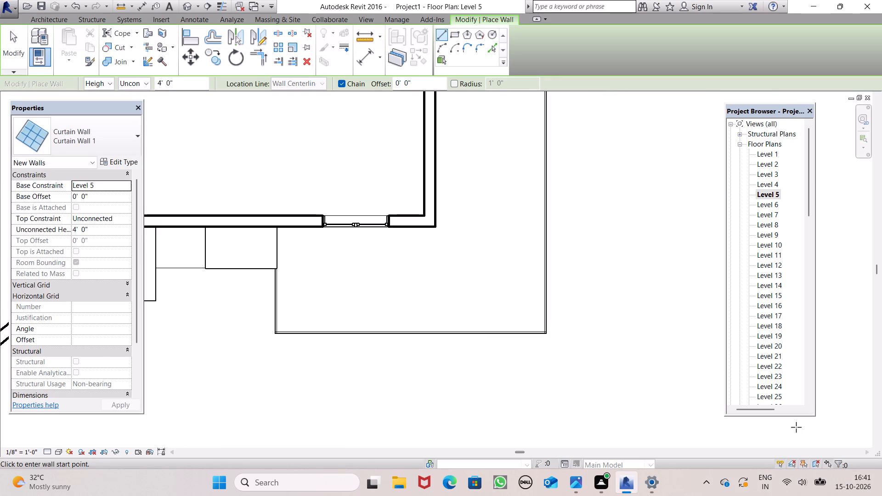
{"action": "key", "text": "Escape"}
Examine the Level 5 southeast corner balcony railing in plan and in the 3D view.
{"action": "scroll", "coordinate": [814, 495], "scroll_direction": "down", "scroll_amount": 5}
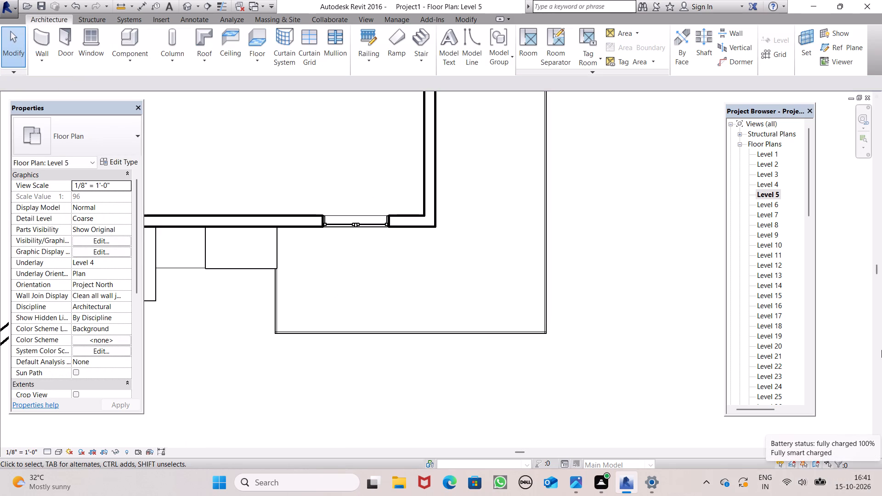
{"action": "scroll", "coordinate": [851, 397], "scroll_direction": "down", "scroll_amount": 7}
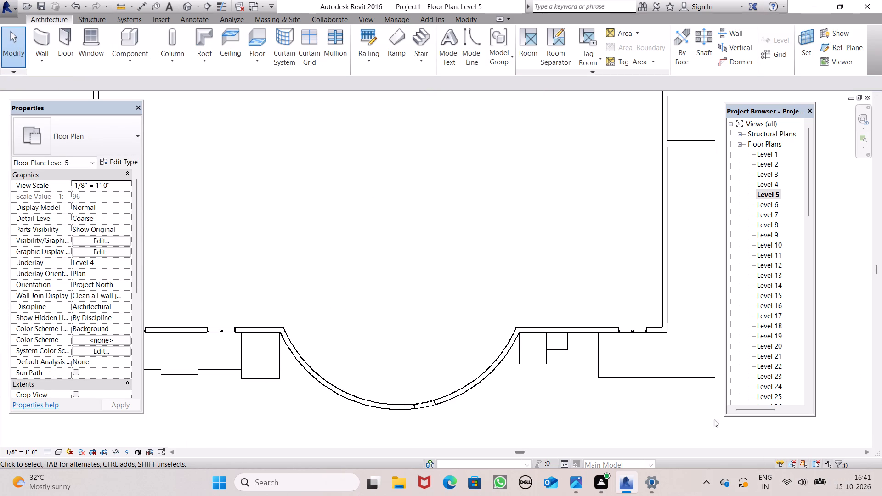
{"action": "scroll", "coordinate": [563, 226], "scroll_direction": "down", "scroll_amount": 3}
{"action": "scroll", "coordinate": [558, 226], "scroll_direction": "up", "scroll_amount": 1}
{"action": "scroll", "coordinate": [550, 226], "scroll_direction": "down", "scroll_amount": 4}
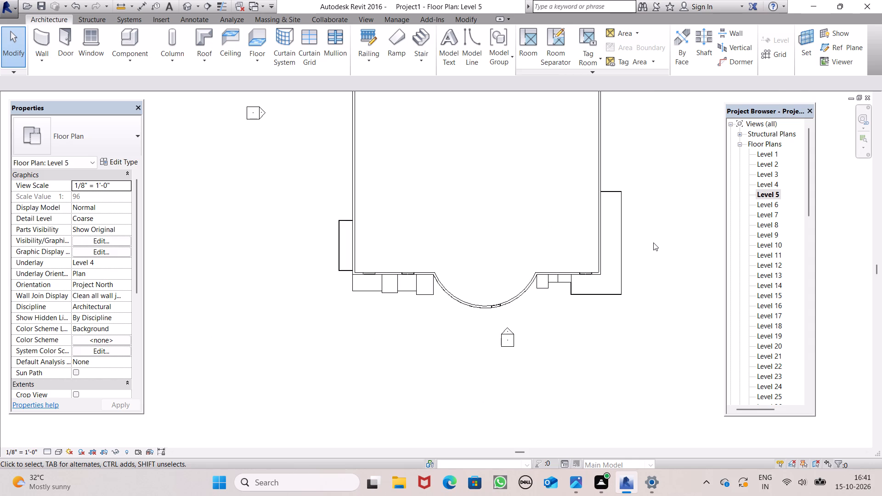
{"action": "scroll", "coordinate": [653, 242], "scroll_direction": "up", "scroll_amount": 6}
{"action": "scroll", "coordinate": [390, 324], "scroll_direction": "down", "scroll_amount": 10}
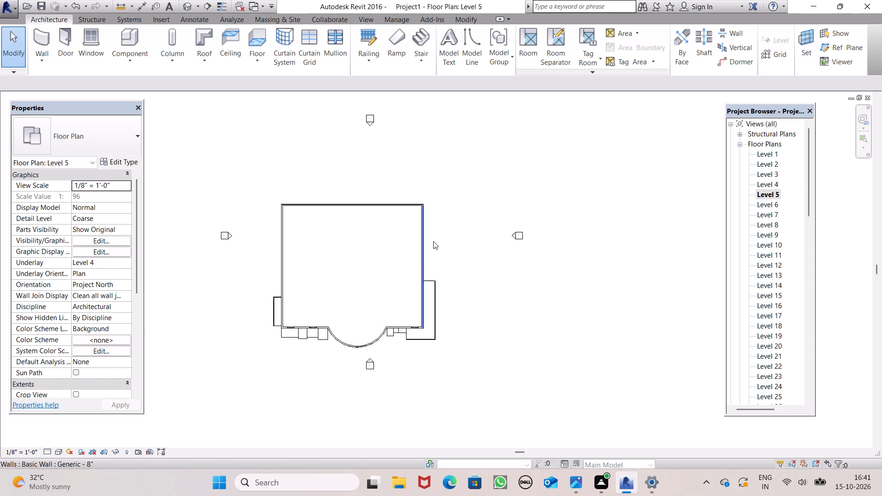
{"action": "scroll", "coordinate": [448, 235], "scroll_direction": "up", "scroll_amount": 3}
{"action": "scroll", "coordinate": [393, 400], "scroll_direction": "up", "scroll_amount": 5}
{"action": "scroll", "coordinate": [430, 320], "scroll_direction": "up", "scroll_amount": 3}
{"action": "scroll", "coordinate": [430, 320], "scroll_direction": "down", "scroll_amount": 1}
{"action": "scroll", "coordinate": [430, 320], "scroll_direction": "up", "scroll_amount": 1}
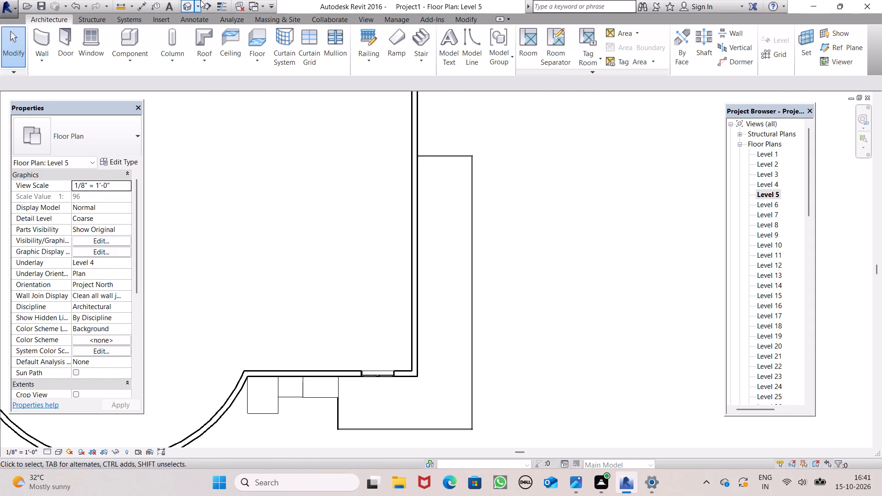
{"action": "left_click", "coordinate": [187, 6]}
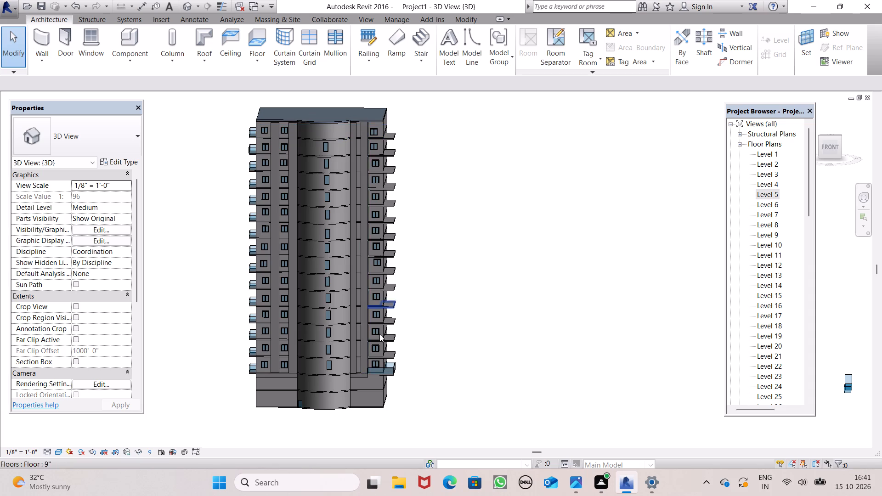
{"action": "scroll", "coordinate": [380, 347], "scroll_direction": "up", "scroll_amount": 13}
{"action": "scroll", "coordinate": [417, 369], "scroll_direction": "down", "scroll_amount": 2}
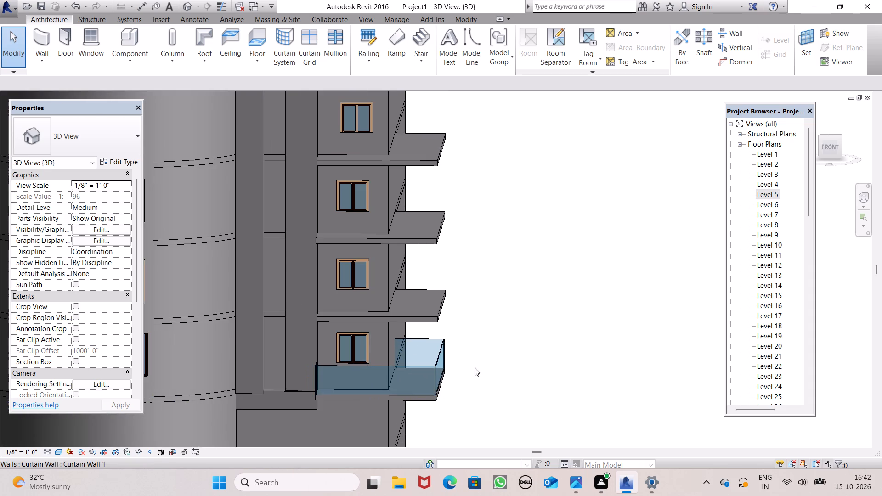
{"action": "scroll", "coordinate": [491, 368], "scroll_direction": "down", "scroll_amount": 1}
{"action": "middle_click_drag", "start_coordinate": [492, 375], "coordinate": [418, 435], "text": "shift"}
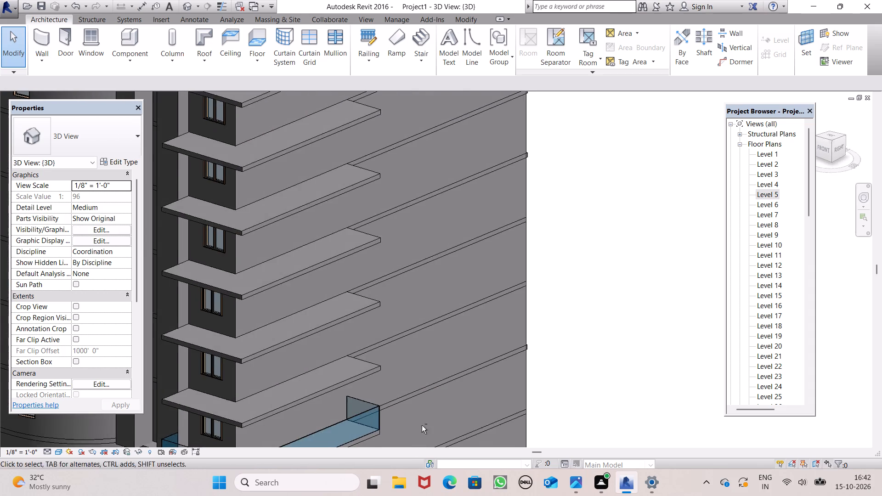
{"action": "scroll", "coordinate": [472, 241], "scroll_direction": "down", "scroll_amount": 4}
{"action": "middle_click_drag", "start_coordinate": [443, 339], "coordinate": [464, 355]}
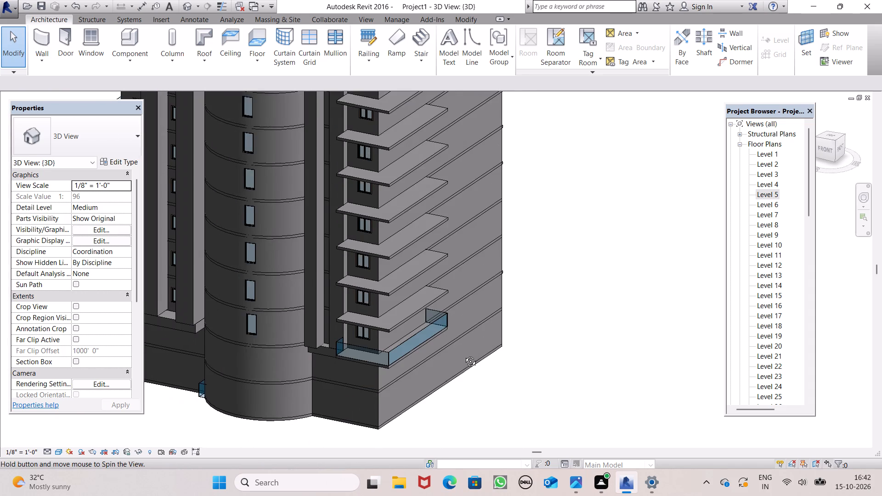
{"action": "middle_click_drag", "start_coordinate": [464, 355], "coordinate": [471, 346]}
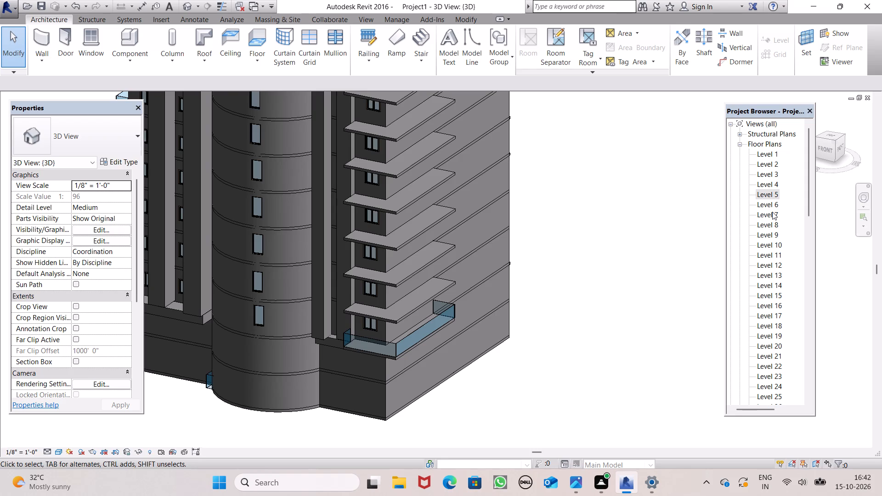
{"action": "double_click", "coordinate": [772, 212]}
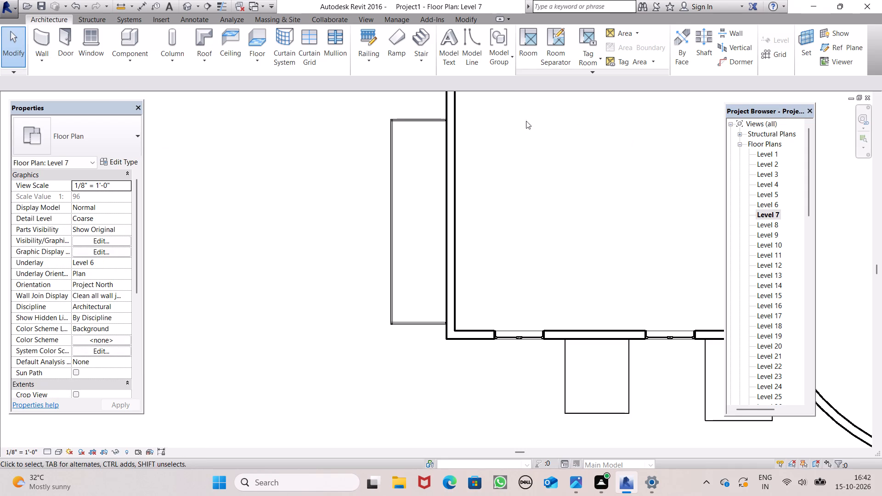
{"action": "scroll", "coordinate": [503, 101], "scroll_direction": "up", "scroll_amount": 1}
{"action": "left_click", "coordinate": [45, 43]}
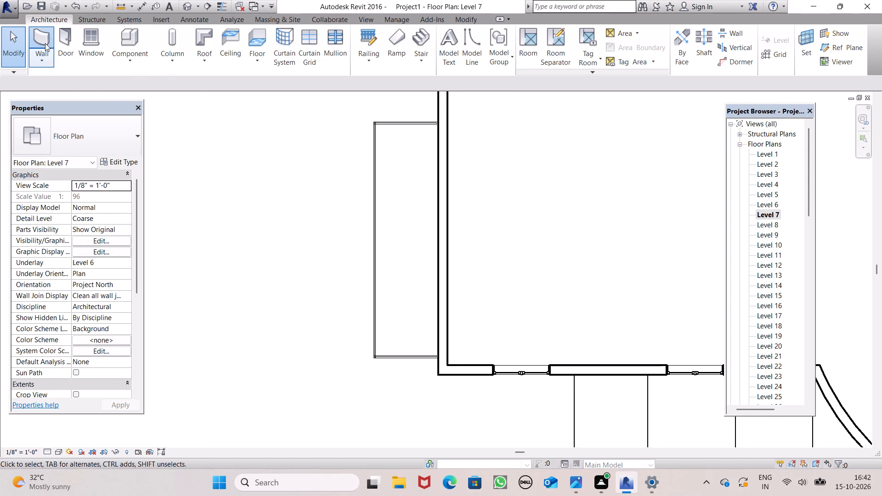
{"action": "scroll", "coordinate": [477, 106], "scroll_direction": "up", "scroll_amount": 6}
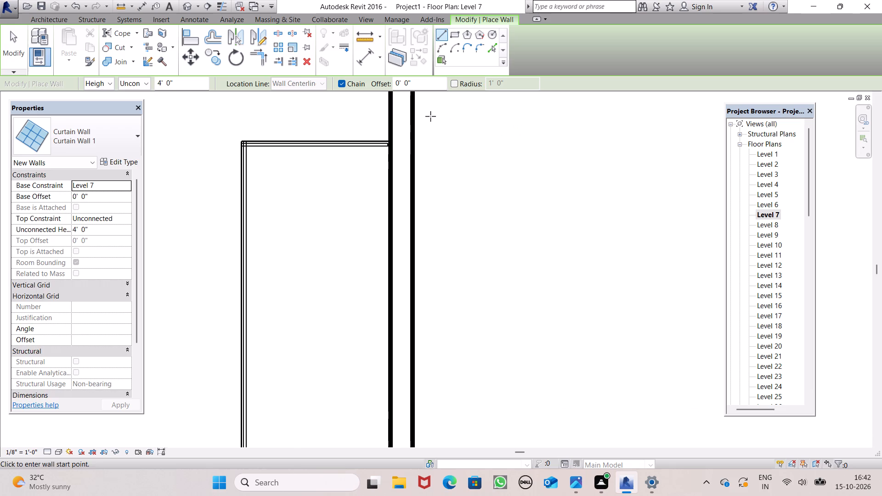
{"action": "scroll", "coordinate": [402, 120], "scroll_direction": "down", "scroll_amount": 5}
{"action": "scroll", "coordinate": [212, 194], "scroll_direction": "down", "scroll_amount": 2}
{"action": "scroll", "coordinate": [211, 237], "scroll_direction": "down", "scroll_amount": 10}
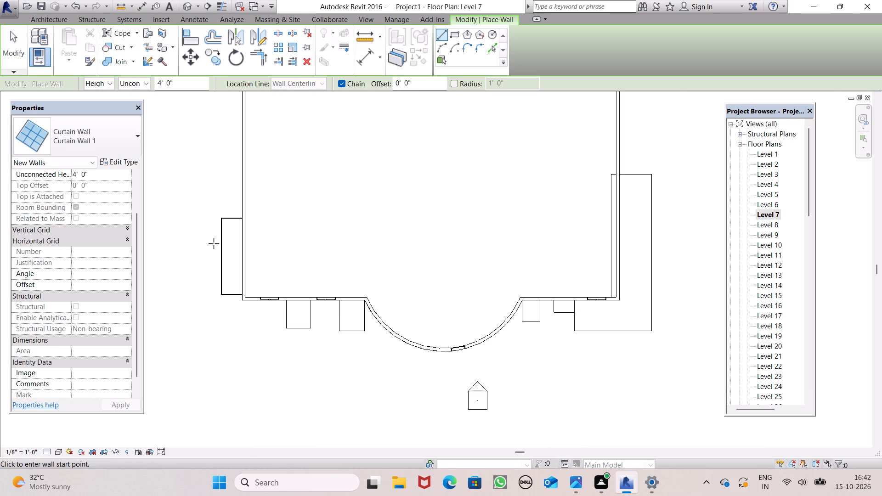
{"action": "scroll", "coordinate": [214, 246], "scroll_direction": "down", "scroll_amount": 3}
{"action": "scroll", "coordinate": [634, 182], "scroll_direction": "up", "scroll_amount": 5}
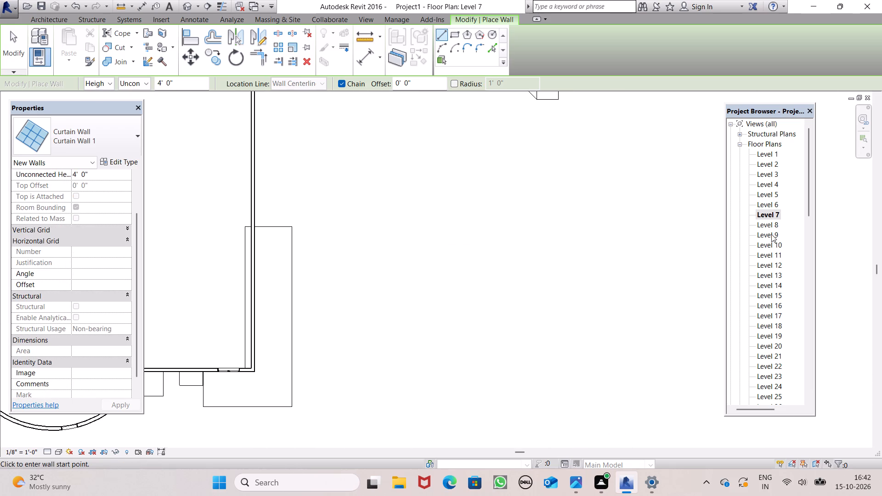
Open the Level 6 floor plan and start the Wall tool with 4' 0" high Curtain Wall 1 at the southeast corner balcony slab.
{"action": "double_click", "coordinate": [764, 207]}
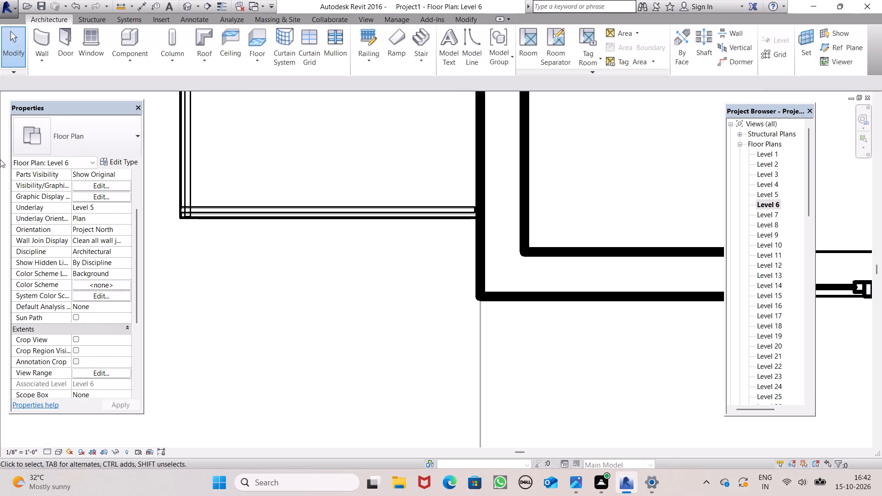
{"action": "left_click", "coordinate": [36, 131]}
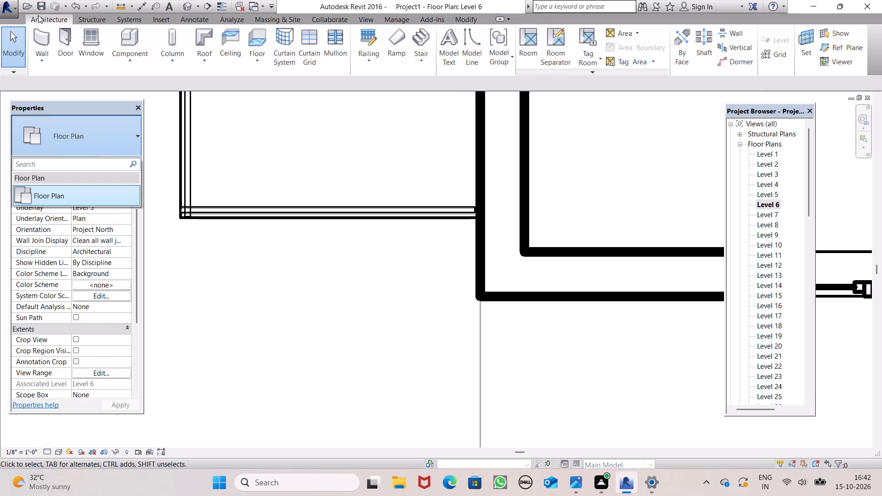
{"action": "left_click", "coordinate": [42, 39]}
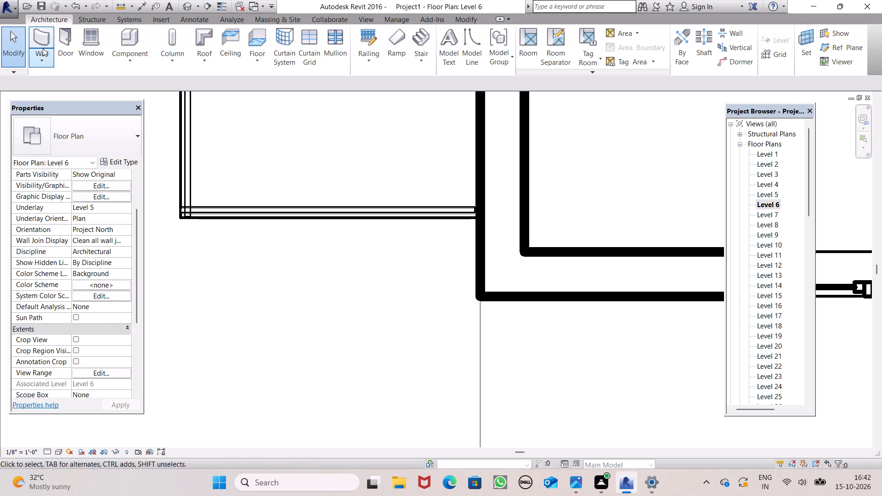
{"action": "left_click", "coordinate": [43, 43]}
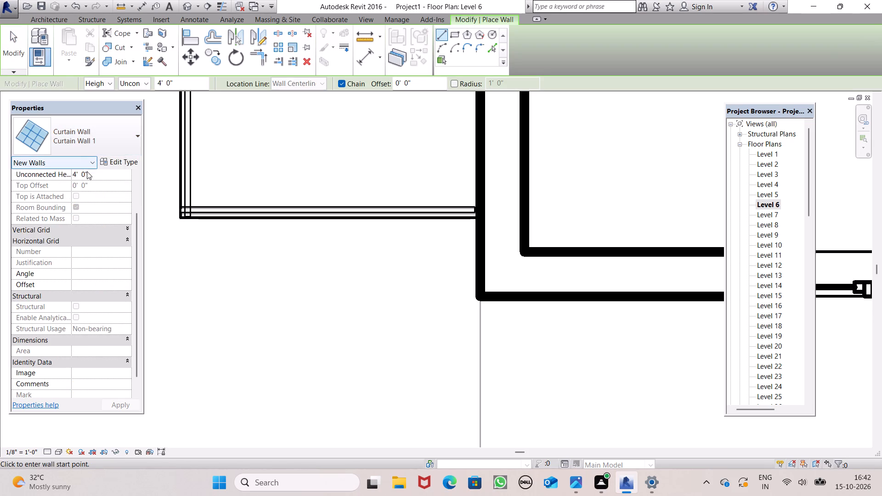
{"action": "scroll", "coordinate": [103, 185], "scroll_direction": "down", "scroll_amount": 5}
{"action": "scroll", "coordinate": [154, 227], "scroll_direction": "down", "scroll_amount": 2}
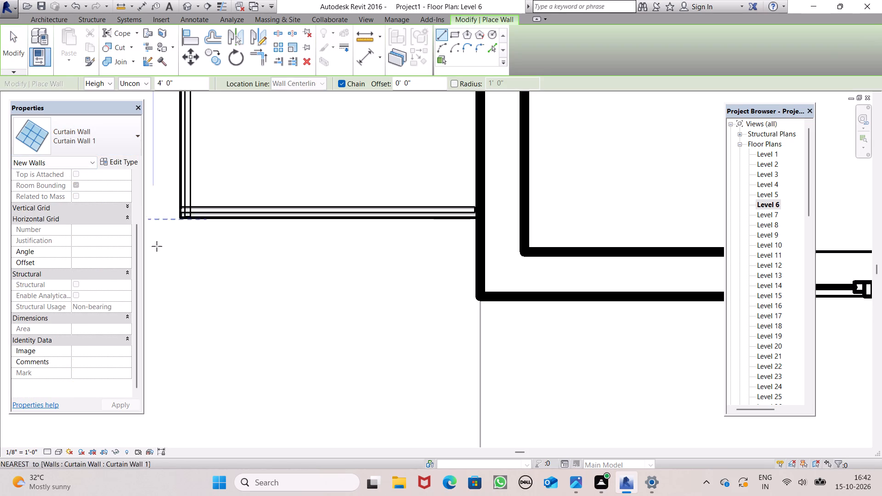
{"action": "scroll", "coordinate": [157, 246], "scroll_direction": "down", "scroll_amount": 3}
{"action": "scroll", "coordinate": [159, 257], "scroll_direction": "up", "scroll_amount": 1}
{"action": "scroll", "coordinate": [159, 260], "scroll_direction": "down", "scroll_amount": 5}
{"action": "scroll", "coordinate": [309, 283], "scroll_direction": "down", "scroll_amount": 1}
{"action": "scroll", "coordinate": [306, 287], "scroll_direction": "up", "scroll_amount": 1}
{"action": "scroll", "coordinate": [298, 293], "scroll_direction": "down", "scroll_amount": 10}
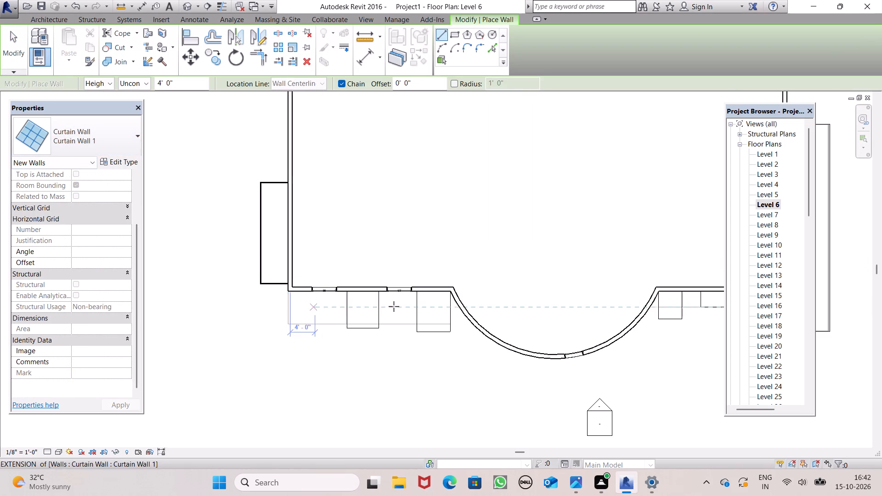
{"action": "scroll", "coordinate": [382, 317], "scroll_direction": "down", "scroll_amount": 1}
{"action": "scroll", "coordinate": [325, 330], "scroll_direction": "up", "scroll_amount": 1}
{"action": "scroll", "coordinate": [315, 331], "scroll_direction": "down", "scroll_amount": 1}
{"action": "scroll", "coordinate": [217, 311], "scroll_direction": "down", "scroll_amount": 6}
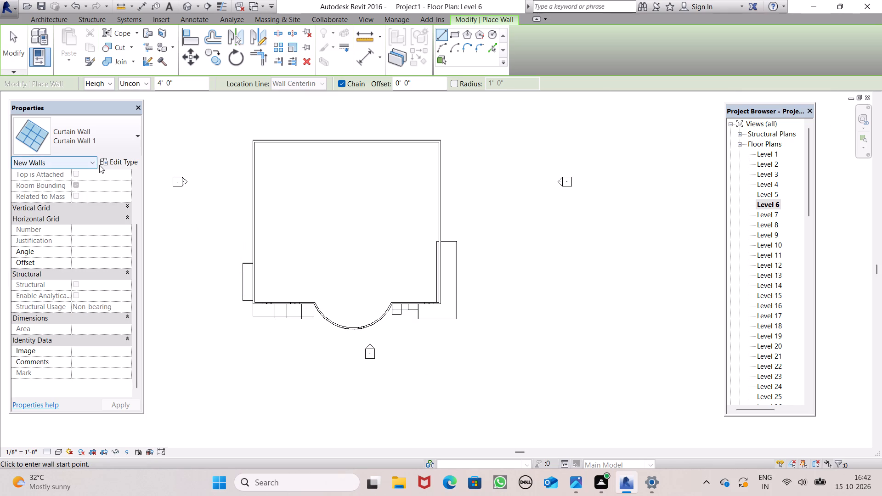
{"action": "scroll", "coordinate": [525, 286], "scroll_direction": "up", "scroll_amount": 5}
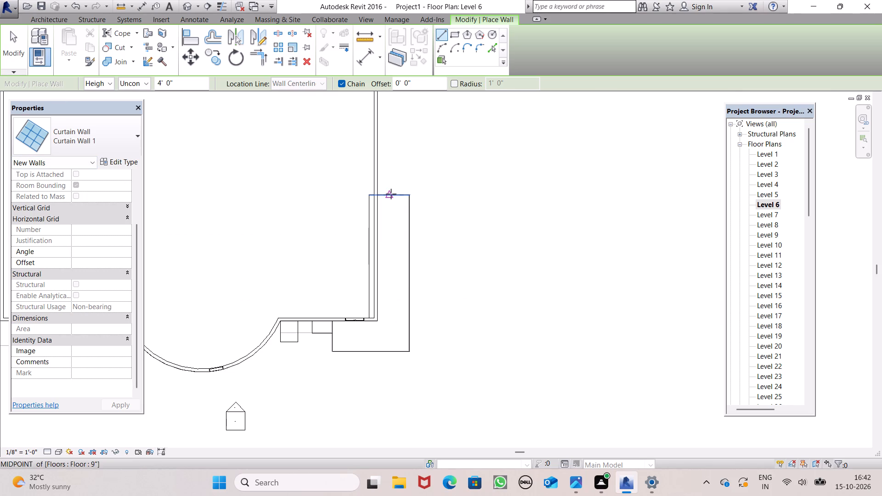
{"action": "scroll", "coordinate": [391, 194], "scroll_direction": "up", "scroll_amount": 4}
Set the Level 6 floor plan's underlay to Level 9.
{"action": "left_click", "coordinate": [441, 29]}
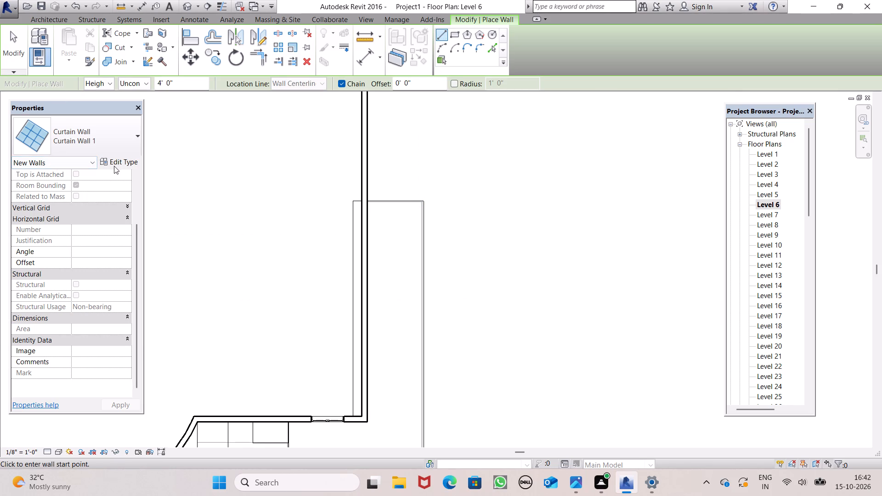
{"action": "left_click", "coordinate": [87, 160]}
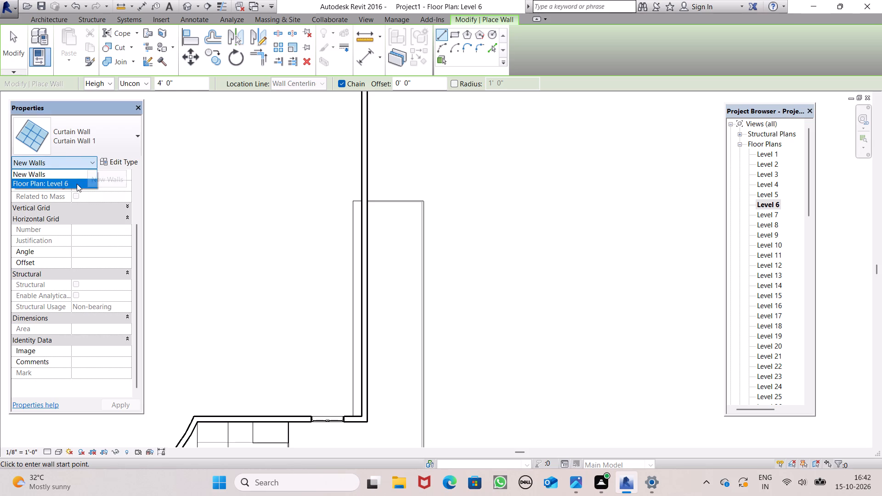
{"action": "left_click", "coordinate": [77, 185]}
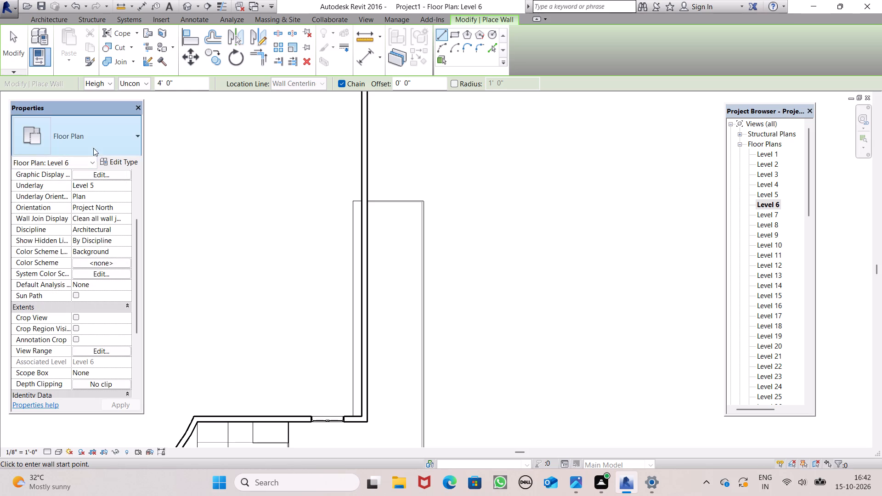
{"action": "left_click", "coordinate": [100, 186]}
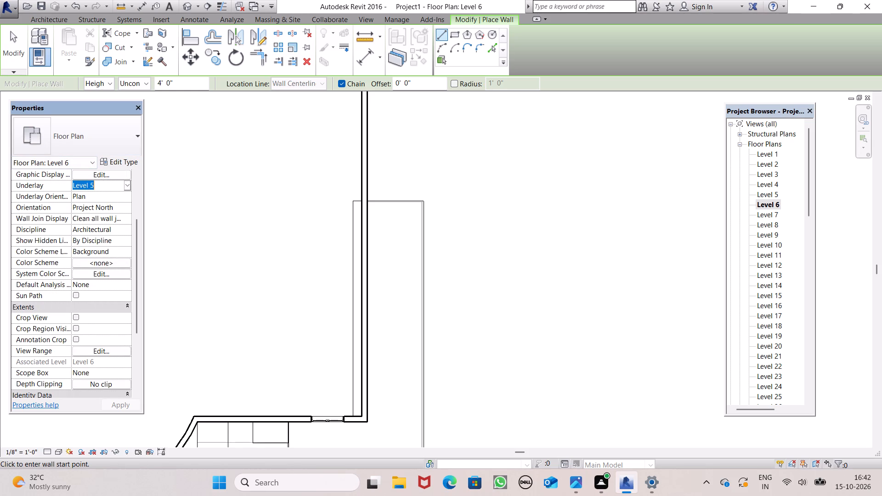
{"action": "left_click", "coordinate": [125, 188]}
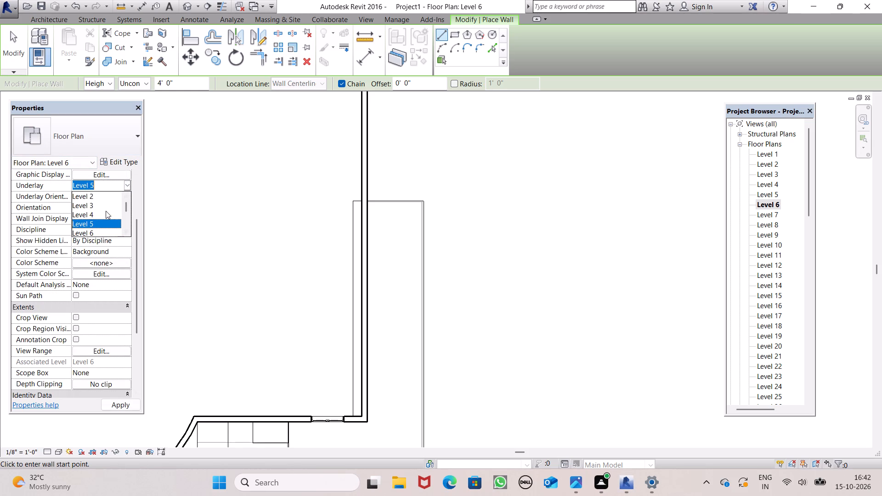
{"action": "left_click", "coordinate": [91, 236]}
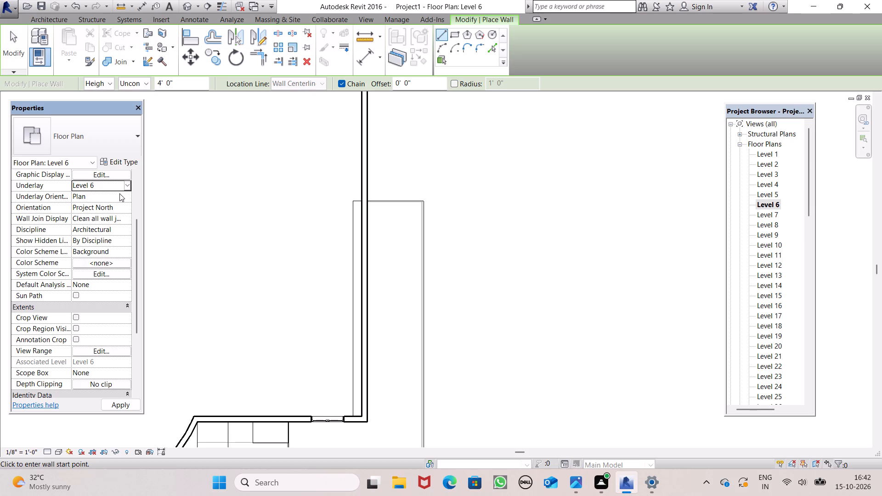
{"action": "left_click", "coordinate": [127, 186]}
{"action": "left_click", "coordinate": [99, 232]}
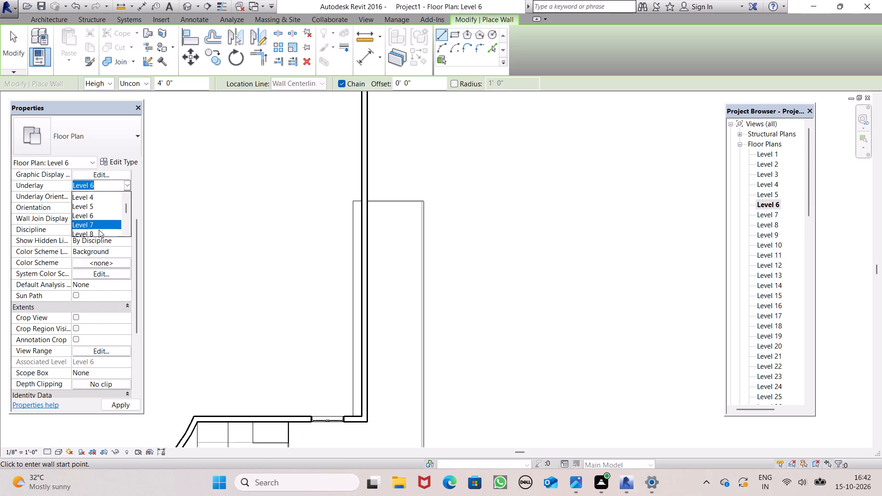
{"action": "left_click", "coordinate": [125, 186]}
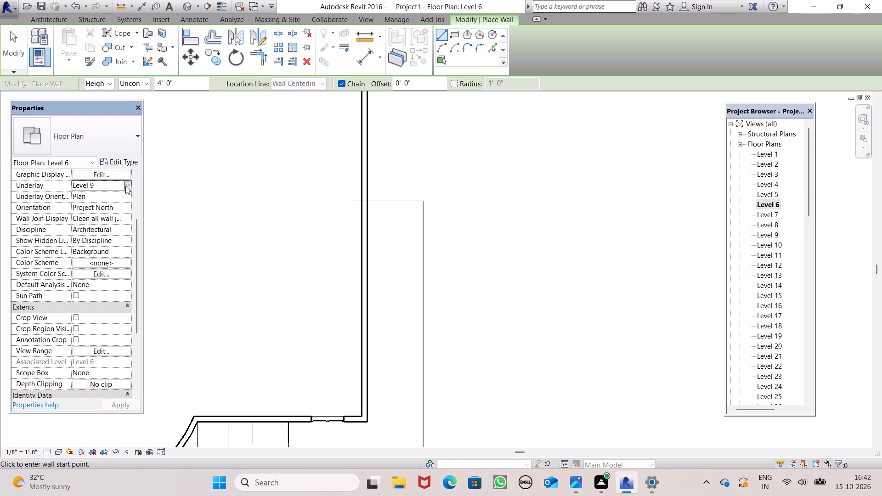
{"action": "left_click", "coordinate": [128, 181]}
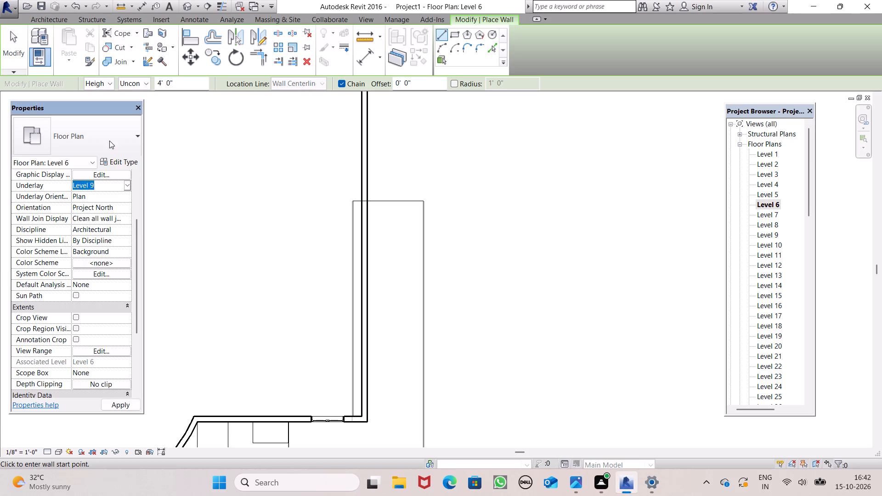
Draw a 4' 0" high Curtain Wall 1 about 4' 0" long down the southeast balcony slab's west edge to its southwest corner.
{"action": "left_click", "coordinate": [49, 20]}
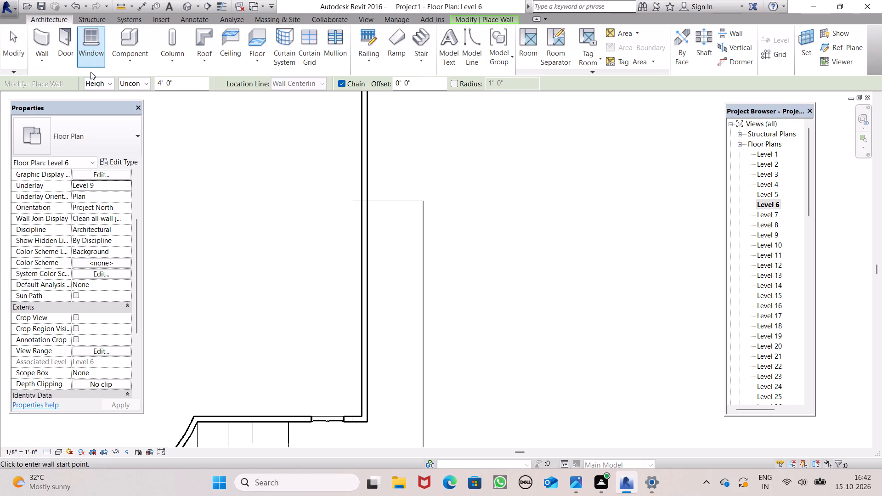
{"action": "left_click", "coordinate": [50, 43]}
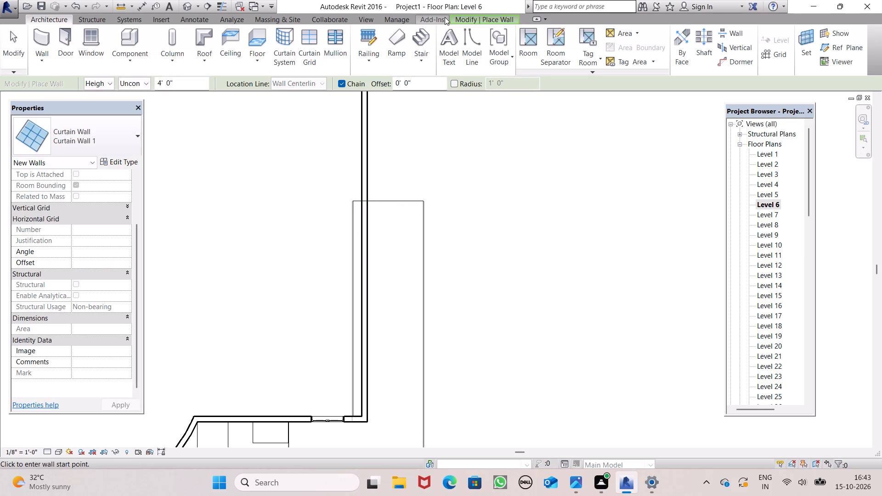
{"action": "left_click", "coordinate": [490, 13]}
{"action": "left_click", "coordinate": [490, 17]}
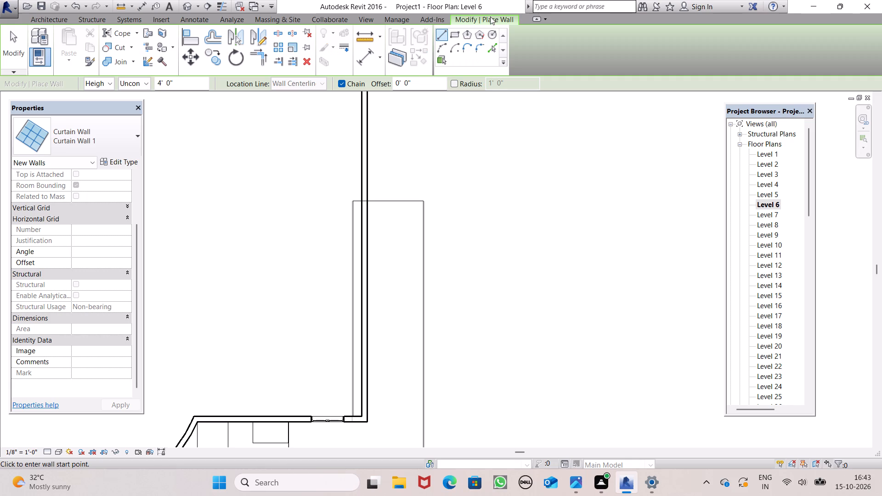
{"action": "left_click", "coordinate": [441, 39]}
{"action": "scroll", "coordinate": [391, 208], "scroll_direction": "up", "scroll_amount": 5}
{"action": "scroll", "coordinate": [385, 207], "scroll_direction": "down", "scroll_amount": 1}
{"action": "scroll", "coordinate": [385, 207], "scroll_direction": "up", "scroll_amount": 4}
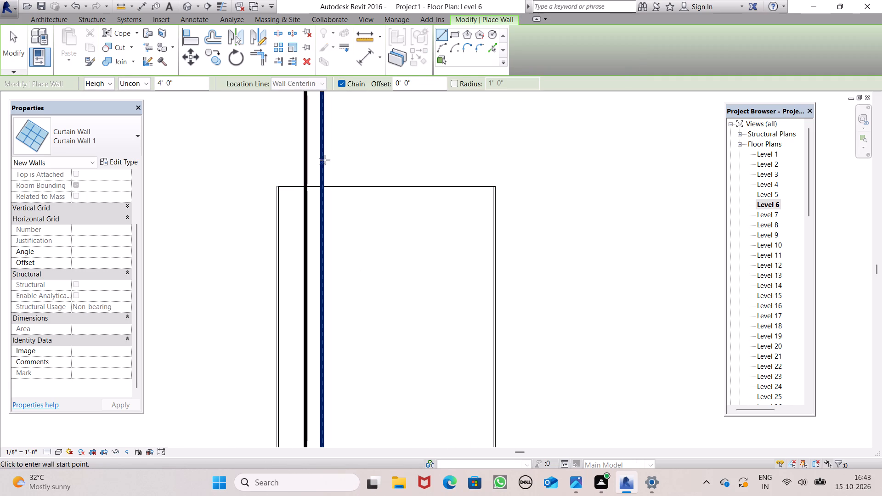
{"action": "scroll", "coordinate": [324, 160], "scroll_direction": "down", "scroll_amount": 8}
{"action": "scroll", "coordinate": [317, 147], "scroll_direction": "up", "scroll_amount": 1}
{"action": "scroll", "coordinate": [317, 147], "scroll_direction": "down", "scroll_amount": 1}
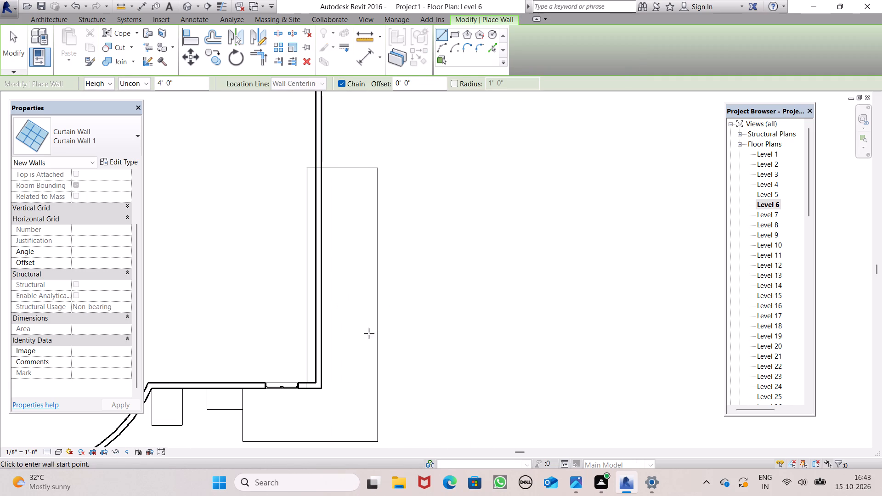
{"action": "scroll", "coordinate": [277, 432], "scroll_direction": "up", "scroll_amount": 5}
{"action": "scroll", "coordinate": [274, 387], "scroll_direction": "up", "scroll_amount": 4}
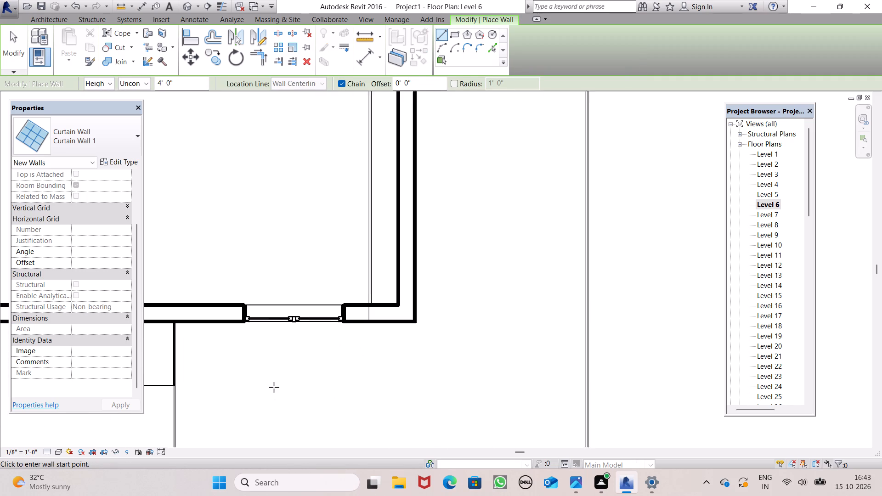
{"action": "scroll", "coordinate": [274, 387], "scroll_direction": "up", "scroll_amount": 1}
{"action": "scroll", "coordinate": [441, 266], "scroll_direction": "down", "scroll_amount": 6}
{"action": "scroll", "coordinate": [408, 339], "scroll_direction": "down", "scroll_amount": 2}
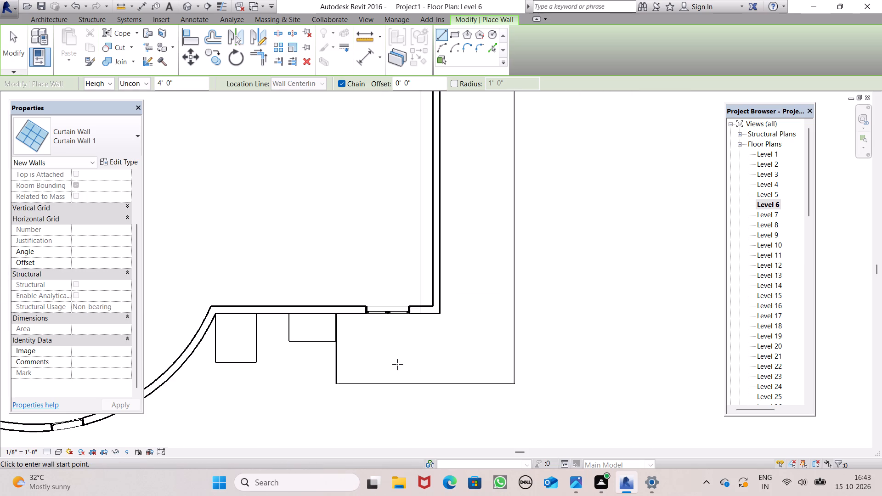
{"action": "scroll", "coordinate": [397, 372], "scroll_direction": "down", "scroll_amount": 5}
{"action": "scroll", "coordinate": [400, 376], "scroll_direction": "up", "scroll_amount": 7}
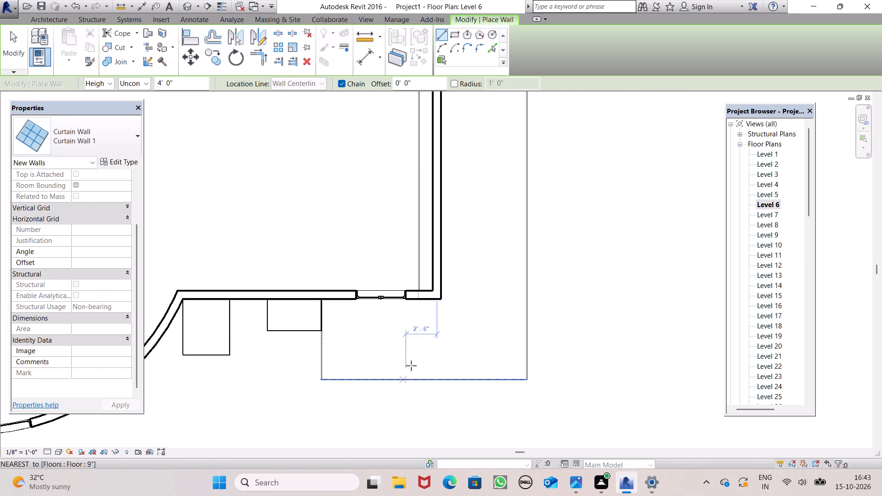
{"action": "scroll", "coordinate": [347, 310], "scroll_direction": "up", "scroll_amount": 6}
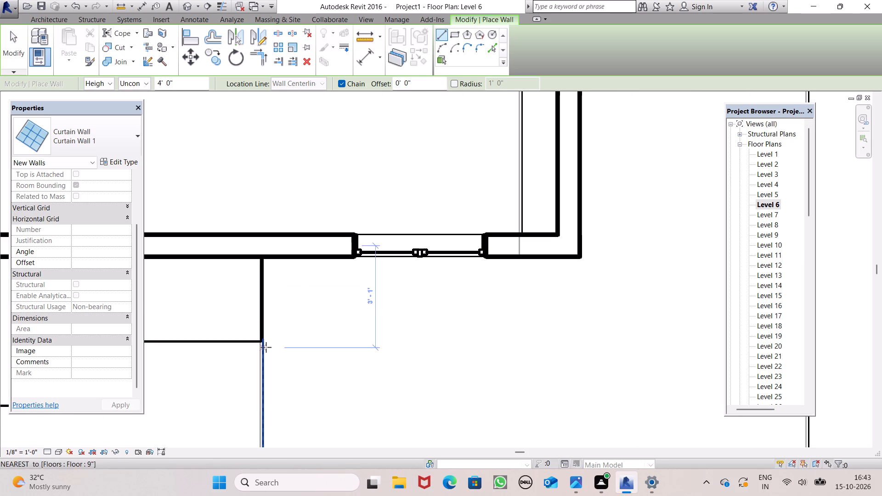
{"action": "left_click", "coordinate": [263, 341]}
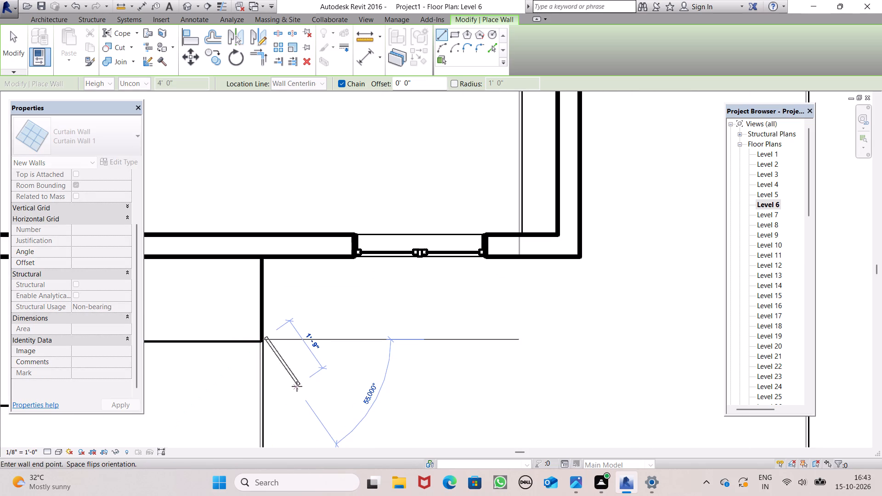
{"action": "scroll", "coordinate": [234, 305], "scroll_direction": "down", "scroll_amount": 5}
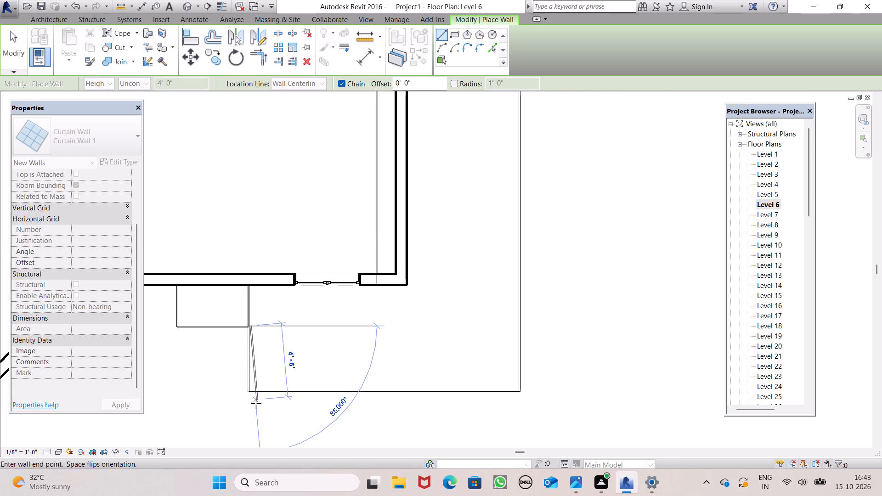
{"action": "scroll", "coordinate": [256, 403], "scroll_direction": "up", "scroll_amount": 5}
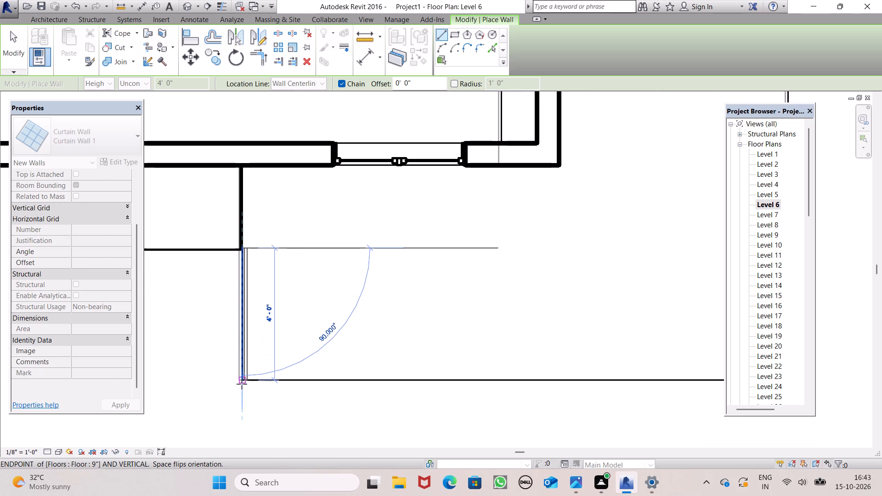
{"action": "left_click", "coordinate": [242, 382]}
Continue the curtain wall about 16' 5" east along the balcony slab's south edge to its southeast corner.
{"action": "scroll", "coordinate": [382, 374], "scroll_direction": "down", "scroll_amount": 5}
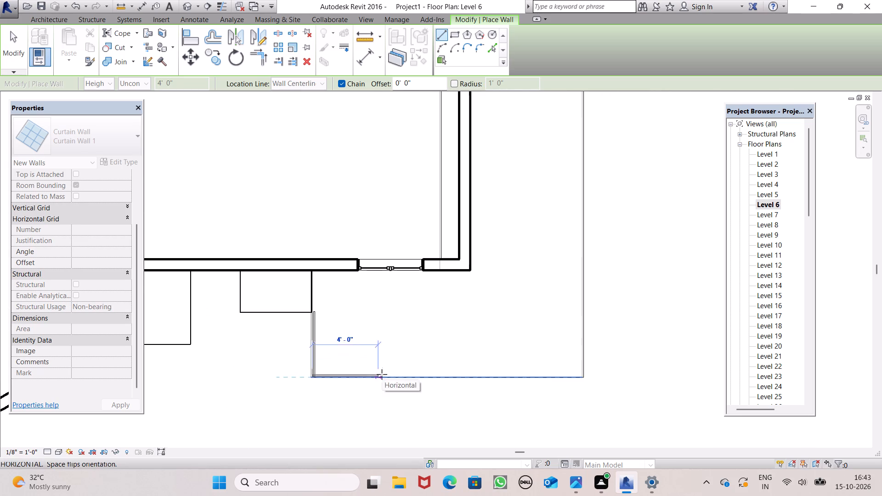
{"action": "scroll", "coordinate": [502, 369], "scroll_direction": "up", "scroll_amount": 5}
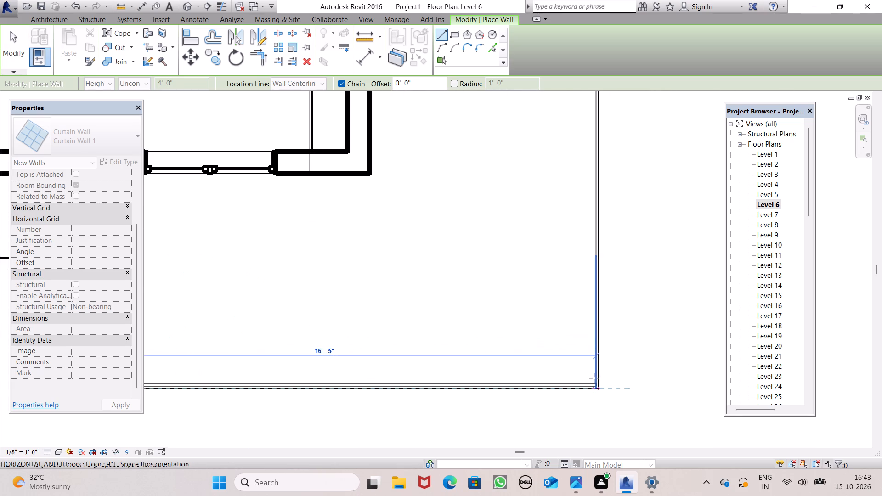
{"action": "left_click", "coordinate": [594, 379]}
Continue the curtain wall north along the balcony slab's east edge to its northeast corner.
{"action": "scroll", "coordinate": [582, 327], "scroll_direction": "down", "scroll_amount": 2}
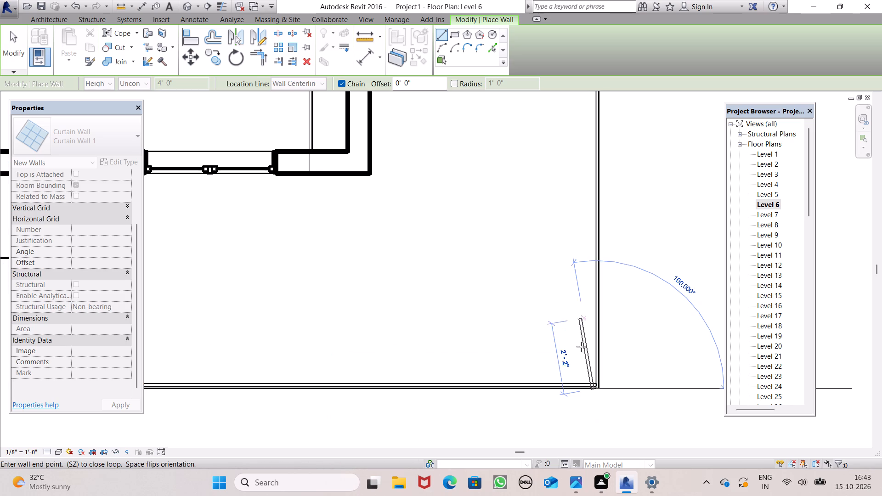
{"action": "scroll", "coordinate": [581, 347], "scroll_direction": "down", "scroll_amount": 3}
{"action": "scroll", "coordinate": [578, 383], "scroll_direction": "down", "scroll_amount": 6}
{"action": "scroll", "coordinate": [571, 386], "scroll_direction": "up", "scroll_amount": 1}
{"action": "scroll", "coordinate": [570, 388], "scroll_direction": "down", "scroll_amount": 3}
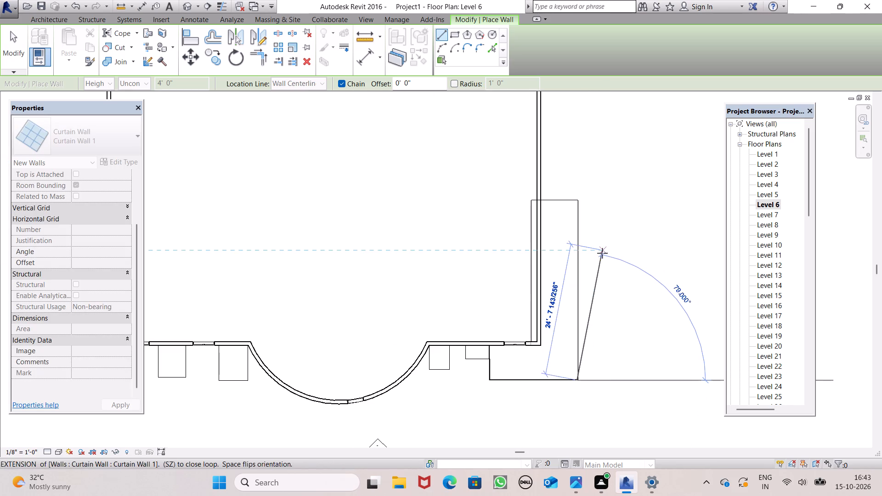
{"action": "scroll", "coordinate": [602, 253], "scroll_direction": "up", "scroll_amount": 5}
{"action": "scroll", "coordinate": [566, 182], "scroll_direction": "up", "scroll_amount": 7}
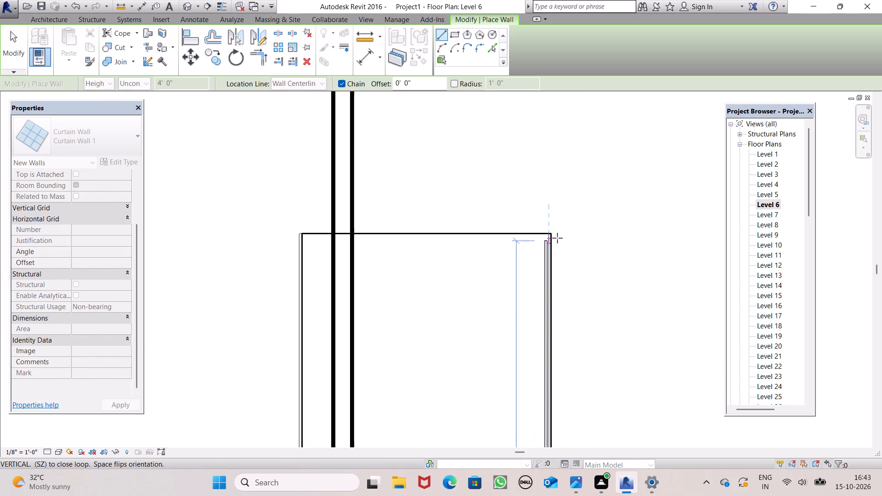
{"action": "left_click", "coordinate": [560, 233]}
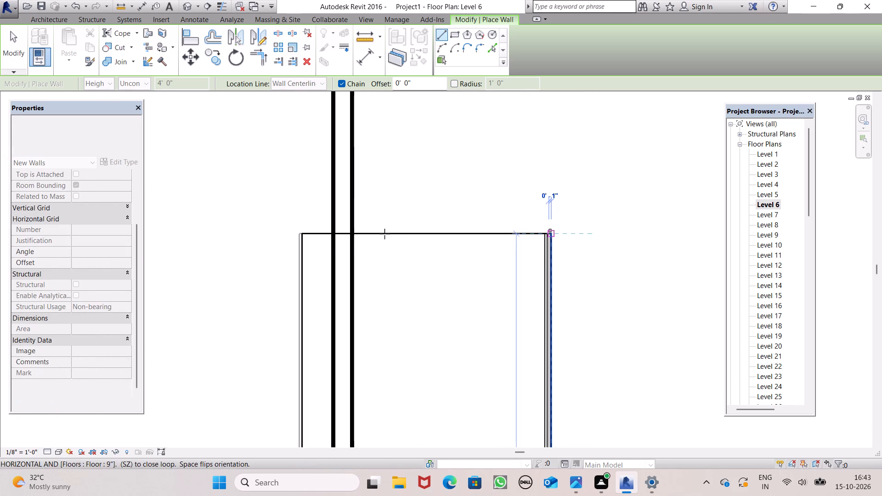
Close off the slab's north edge with a curtain wall about 6' 10" long, west to the building's east wall.
{"action": "left_click", "coordinate": [353, 237]}
{"action": "key", "text": "Escape"}
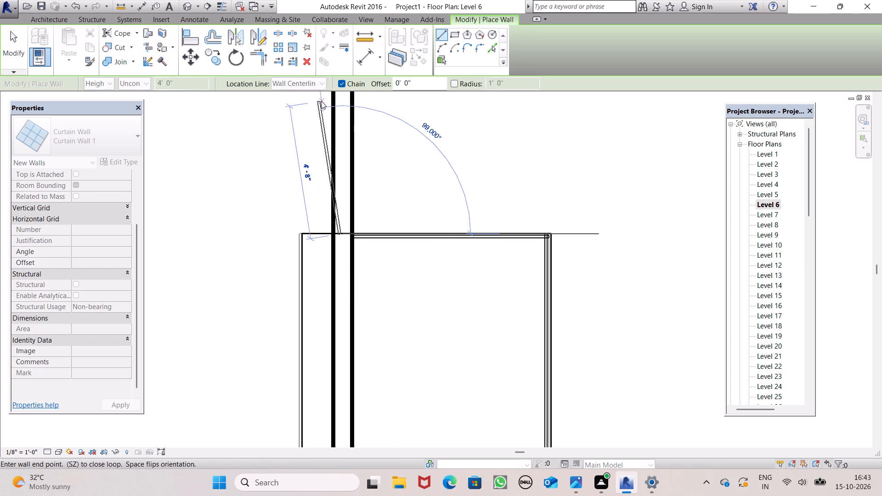
{"action": "key", "text": "Escape"}
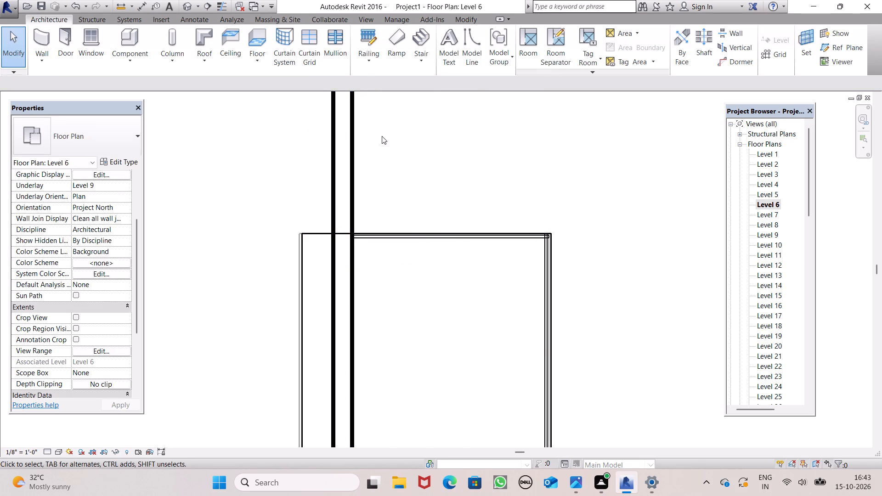
Check the Level 6 southeast balcony railing in the 3D view.
{"action": "scroll", "coordinate": [382, 136], "scroll_direction": "down", "scroll_amount": 6}
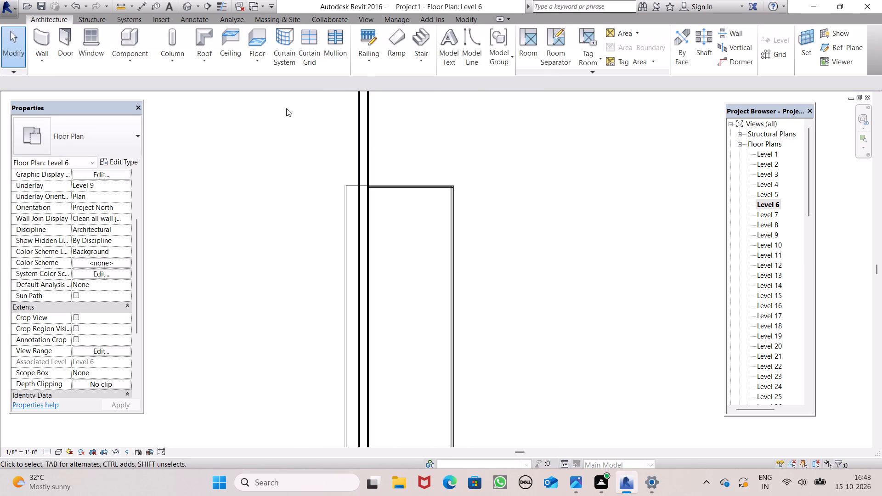
{"action": "left_click", "coordinate": [188, 6]}
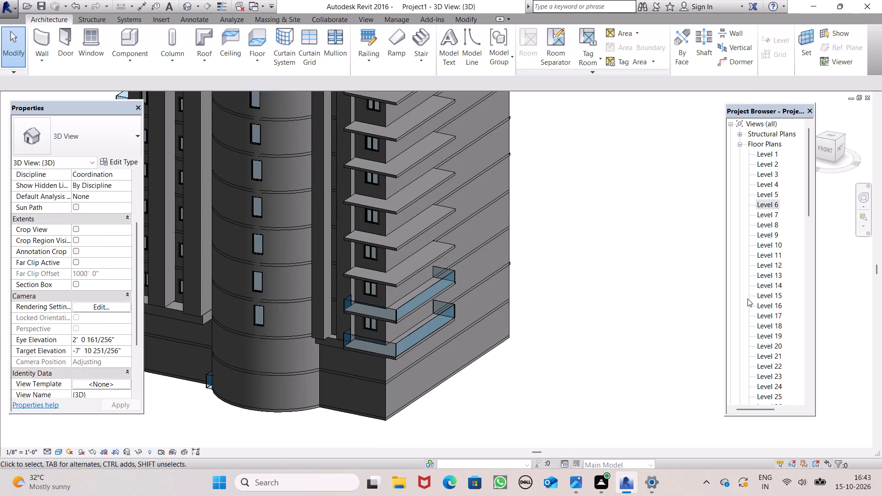
Open the Level 8 floor plan at the southeast corner balcony slab and start a 4' 0" high curtain wall.
{"action": "double_click", "coordinate": [769, 216]}
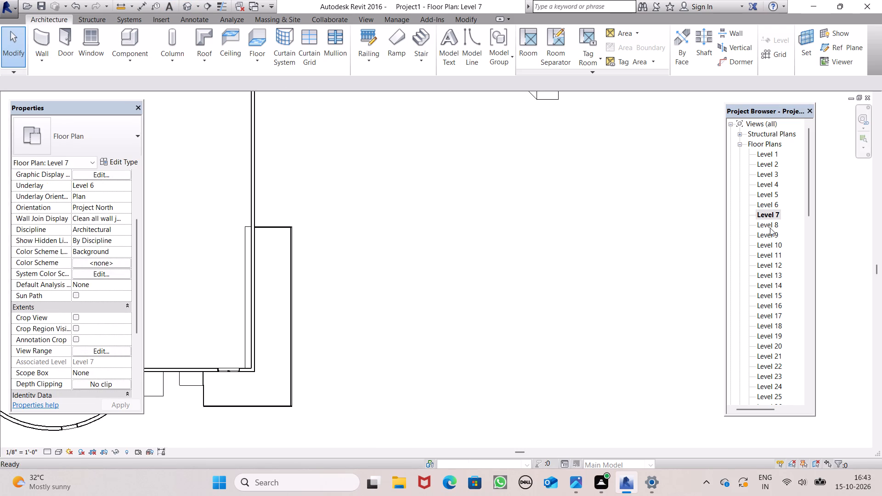
{"action": "double_click", "coordinate": [770, 228]}
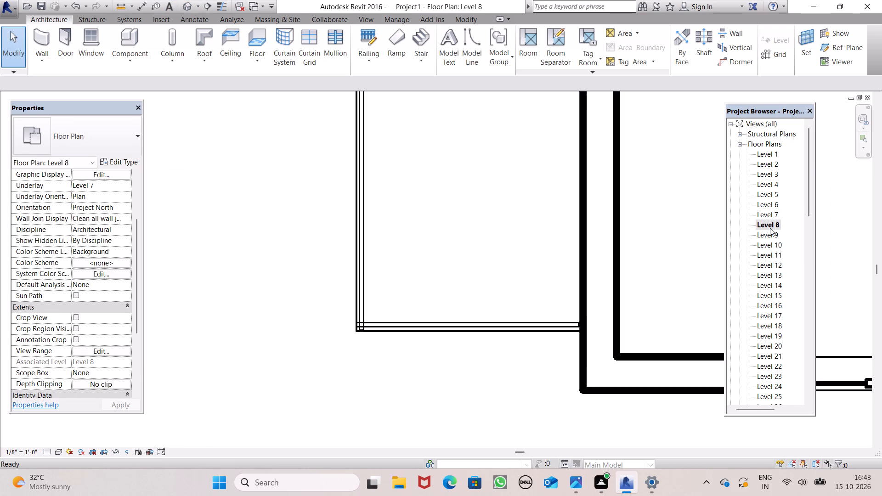
{"action": "scroll", "coordinate": [359, 262], "scroll_direction": "down", "scroll_amount": 6}
{"action": "scroll", "coordinate": [201, 280], "scroll_direction": "down", "scroll_amount": 2}
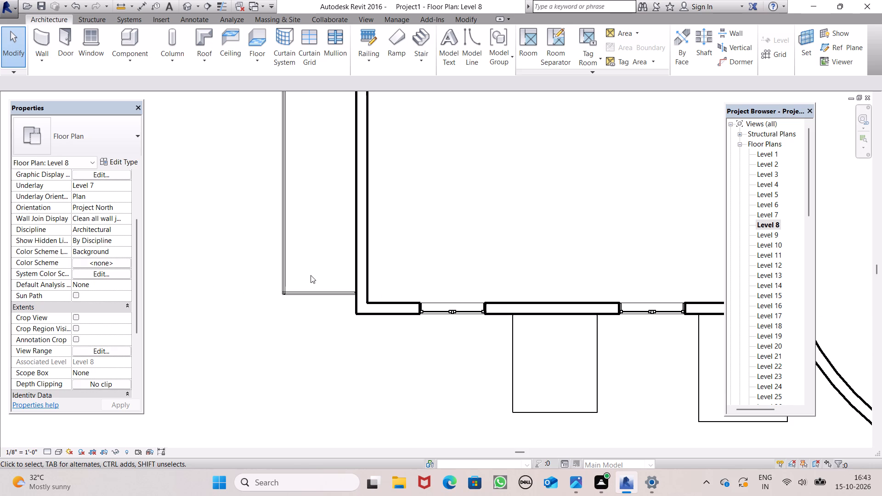
{"action": "scroll", "coordinate": [348, 270], "scroll_direction": "down", "scroll_amount": 11}
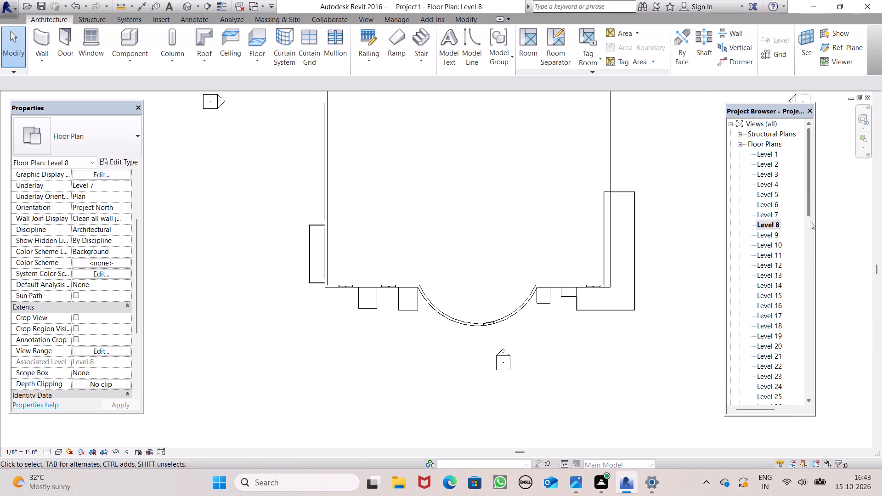
{"action": "scroll", "coordinate": [794, 189], "scroll_direction": "up", "scroll_amount": 5}
{"action": "scroll", "coordinate": [340, 221], "scroll_direction": "down", "scroll_amount": 1}
{"action": "scroll", "coordinate": [608, 223], "scroll_direction": "up", "scroll_amount": 5}
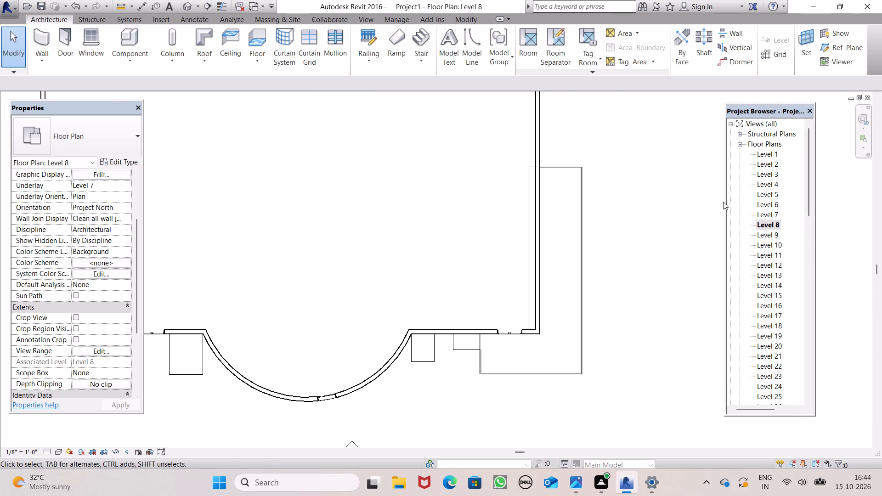
{"action": "scroll", "coordinate": [616, 293], "scroll_direction": "up", "scroll_amount": 5}
{"action": "scroll", "coordinate": [512, 243], "scroll_direction": "down", "scroll_amount": 2}
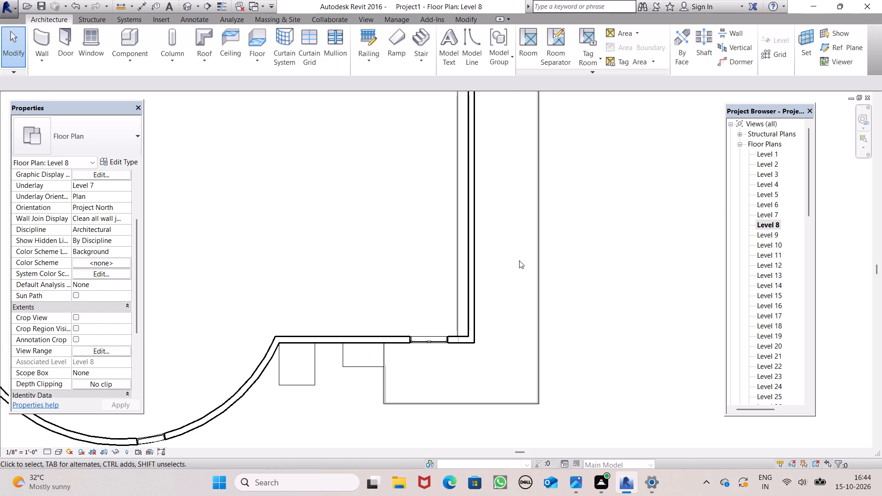
{"action": "scroll", "coordinate": [581, 367], "scroll_direction": "up", "scroll_amount": 6}
{"action": "scroll", "coordinate": [551, 324], "scroll_direction": "down", "scroll_amount": 3}
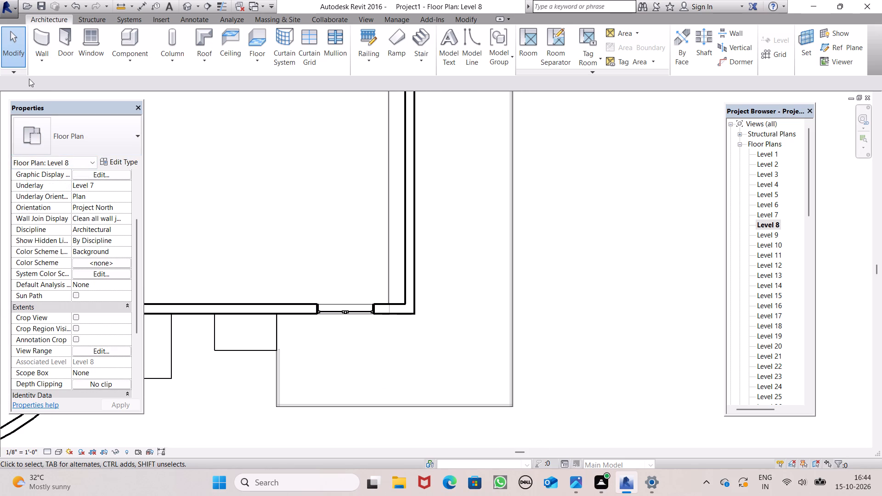
{"action": "left_click", "coordinate": [48, 41]}
{"action": "scroll", "coordinate": [206, 259], "scroll_direction": "up", "scroll_amount": 1}
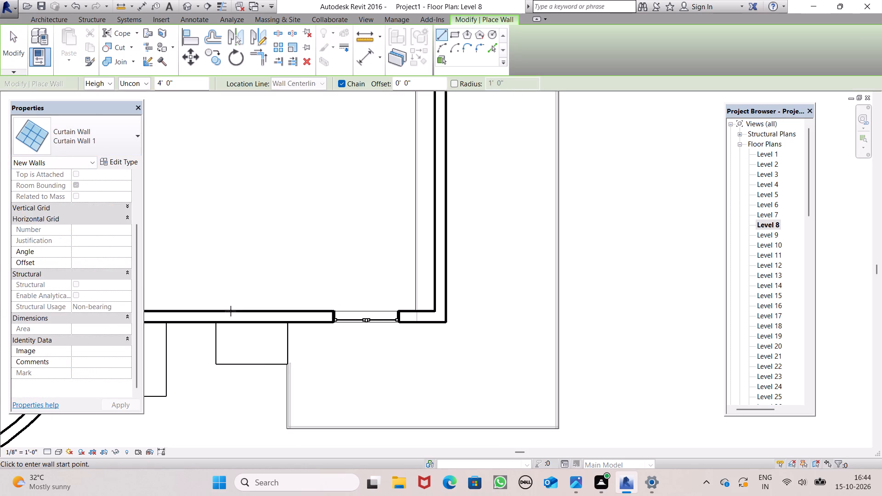
{"action": "scroll", "coordinate": [288, 355], "scroll_direction": "up", "scroll_amount": 4}
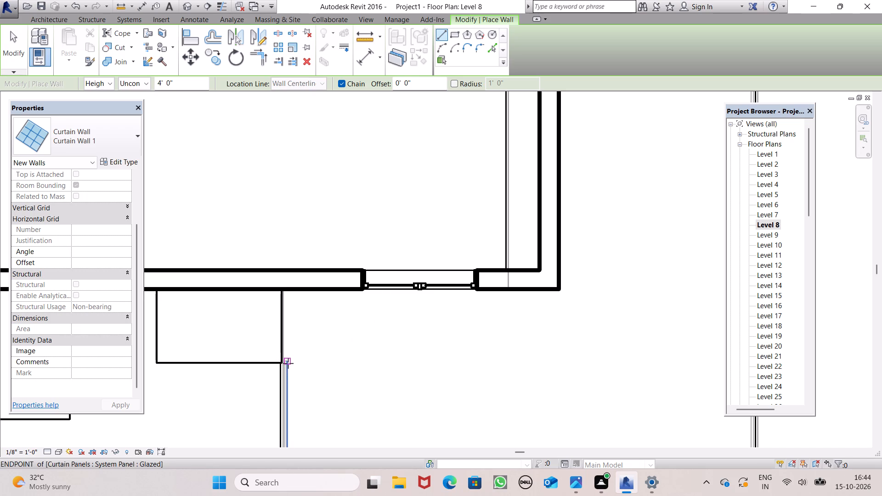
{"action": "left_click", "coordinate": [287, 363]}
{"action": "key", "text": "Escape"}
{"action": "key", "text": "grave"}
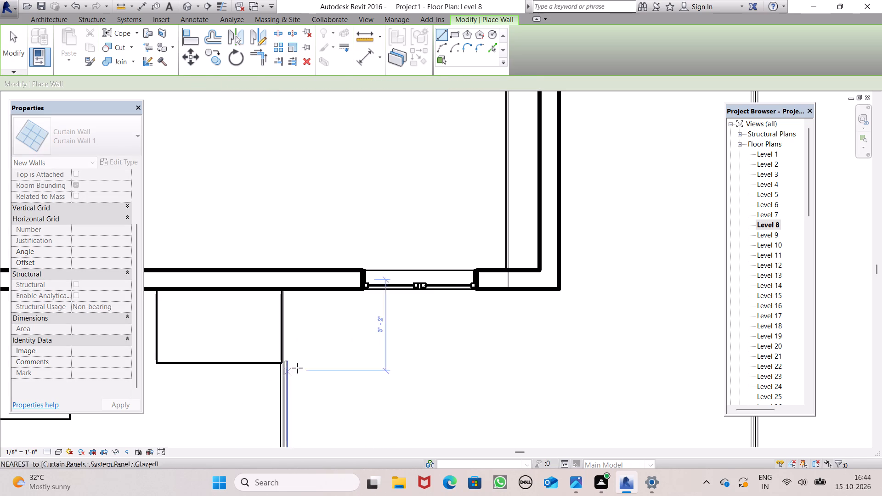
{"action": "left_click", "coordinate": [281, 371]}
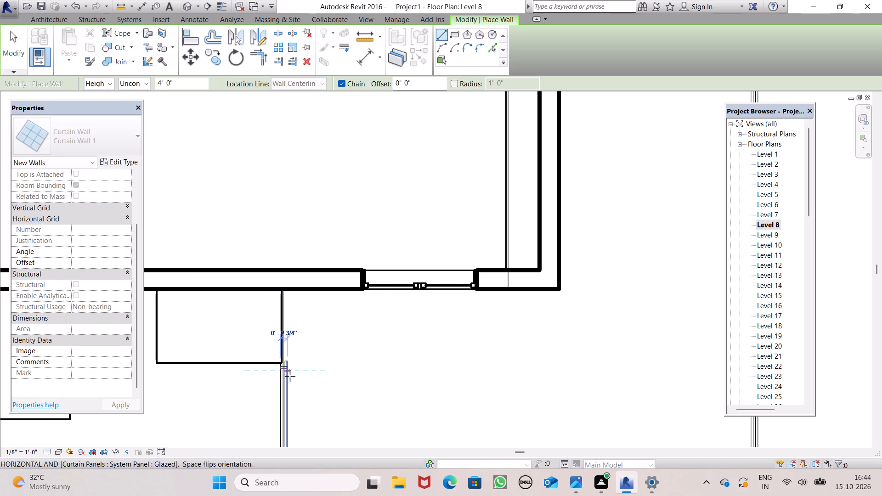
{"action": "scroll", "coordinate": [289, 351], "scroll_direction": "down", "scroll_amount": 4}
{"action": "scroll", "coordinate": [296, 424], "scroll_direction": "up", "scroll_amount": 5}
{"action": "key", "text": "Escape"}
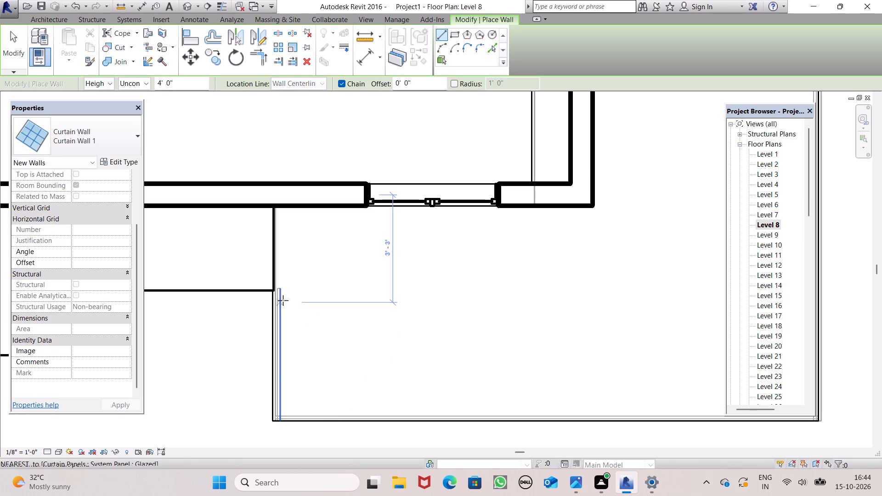
Draw a curtain wall south along the balcony slab's short west edge, from the adjoining small slab's corner to the southwest corner.
{"action": "left_click", "coordinate": [276, 295]}
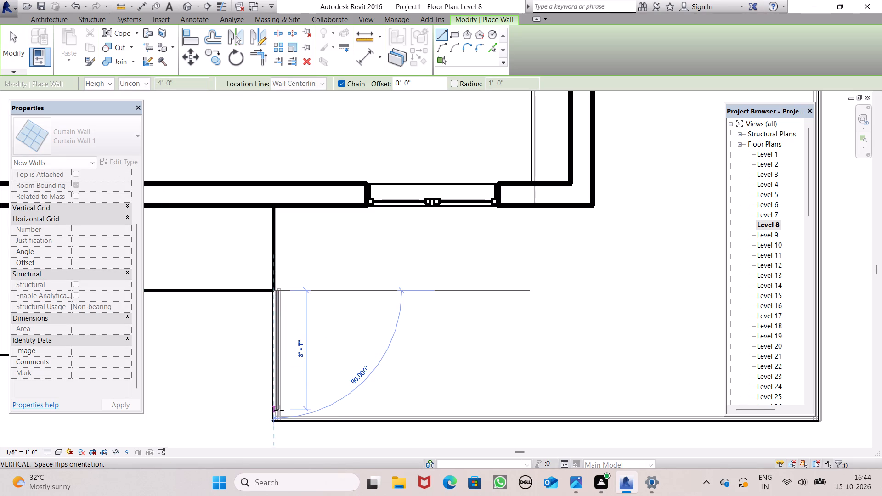
{"action": "left_click_drag", "start_coordinate": [277, 419], "coordinate": [286, 417]}
Continue the curtain wall about 16' 7" east along the balcony slab's south edge to its southeast corner.
{"action": "scroll", "coordinate": [468, 413], "scroll_direction": "down", "scroll_amount": 10}
{"action": "scroll", "coordinate": [577, 417], "scroll_direction": "up", "scroll_amount": 5}
{"action": "scroll", "coordinate": [488, 412], "scroll_direction": "up", "scroll_amount": 6}
{"action": "scroll", "coordinate": [490, 418], "scroll_direction": "down", "scroll_amount": 1}
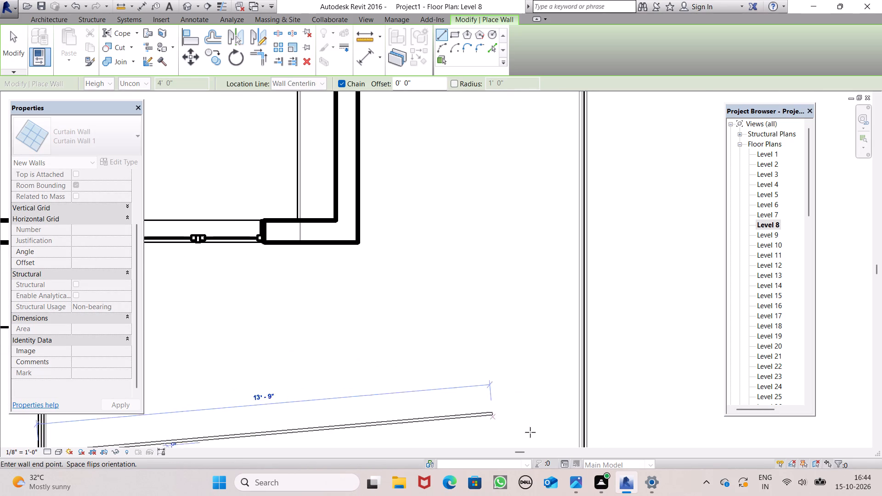
{"action": "scroll", "coordinate": [518, 344], "scroll_direction": "down", "scroll_amount": 3}
{"action": "scroll", "coordinate": [511, 349], "scroll_direction": "up", "scroll_amount": 1}
{"action": "scroll", "coordinate": [511, 349], "scroll_direction": "down", "scroll_amount": 2}
{"action": "scroll", "coordinate": [547, 386], "scroll_direction": "up", "scroll_amount": 5}
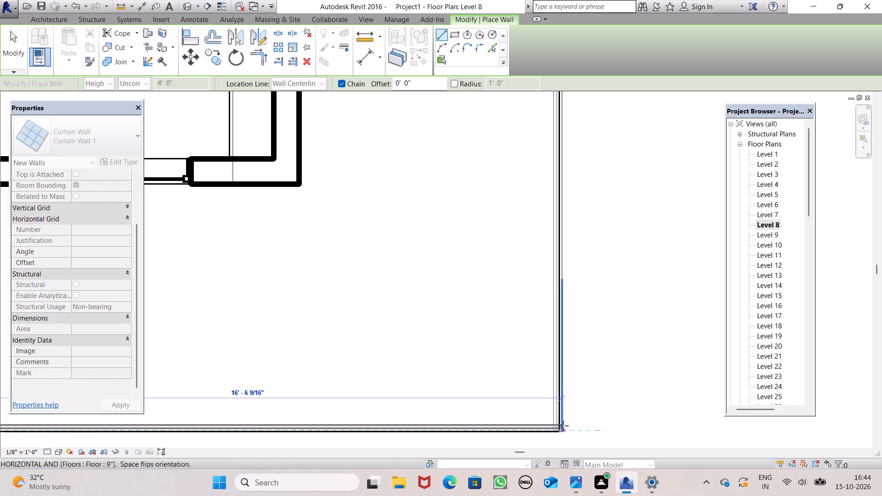
{"action": "left_click", "coordinate": [561, 426]}
Continue the curtain wall north along the balcony slab's east edge to its northeast corner.
{"action": "scroll", "coordinate": [564, 324], "scroll_direction": "down", "scroll_amount": 4}
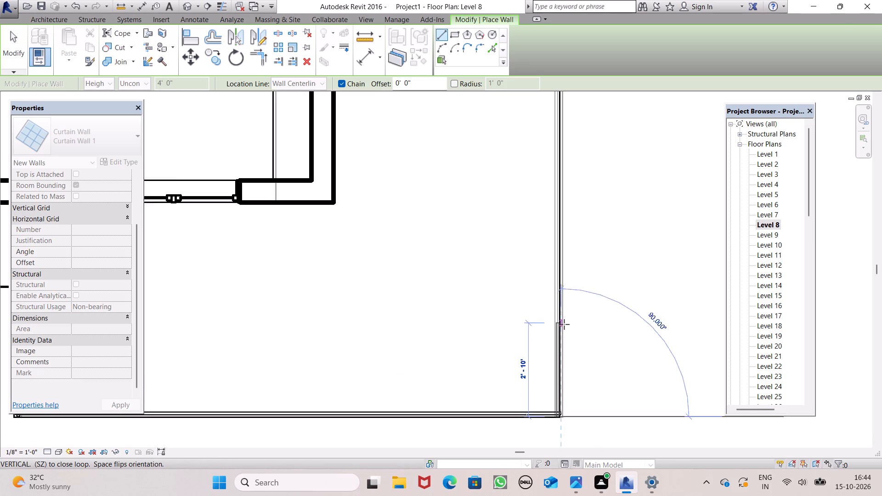
{"action": "scroll", "coordinate": [564, 324], "scroll_direction": "down", "scroll_amount": 10}
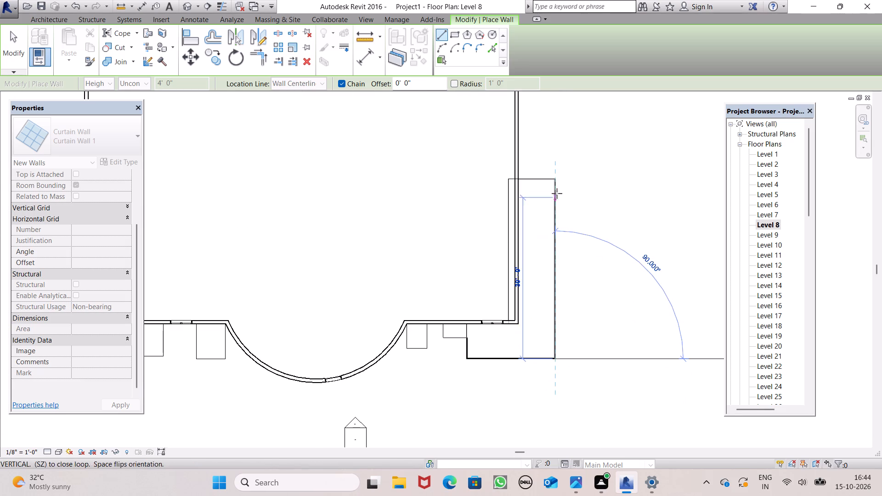
{"action": "scroll", "coordinate": [559, 174], "scroll_direction": "up", "scroll_amount": 14}
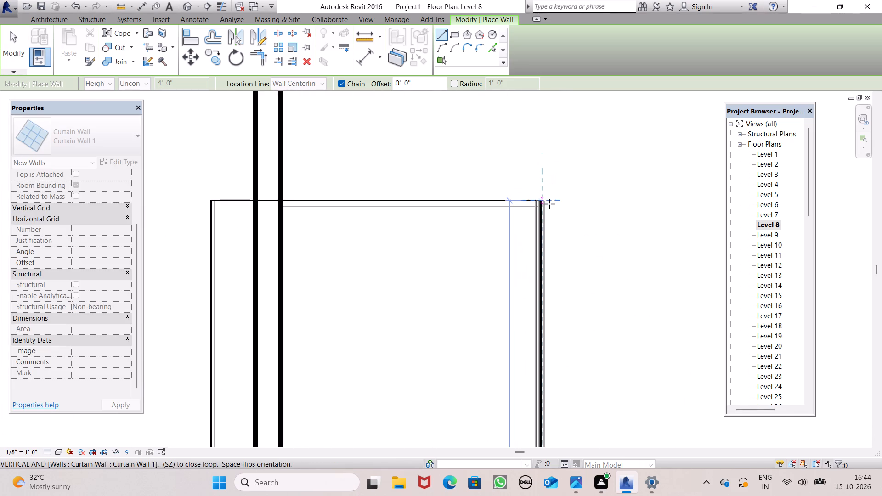
{"action": "left_click", "coordinate": [549, 205]}
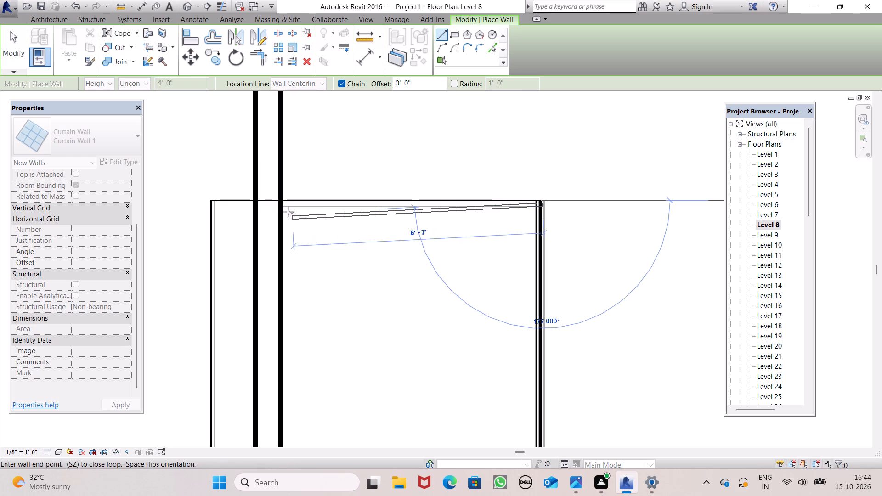
Close off the slab's north edge with a curtain wall about 8' 8" long, west to the slab's northwest corner.
{"action": "left_click", "coordinate": [209, 203]}
{"action": "key", "text": "Escape"}
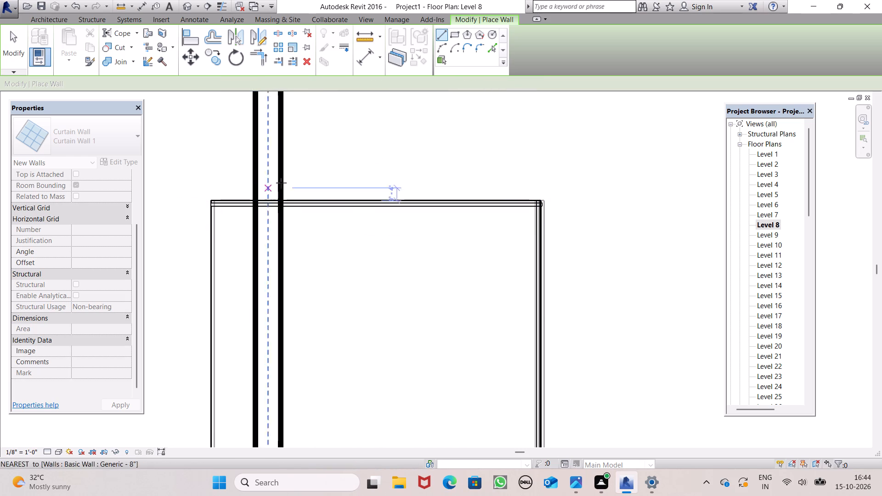
Check the Level 8 southeast balcony railing in the 3D view, along with the slab directly above it.
{"action": "scroll", "coordinate": [346, 160], "scroll_direction": "down", "scroll_amount": 4}
{"action": "scroll", "coordinate": [382, 141], "scroll_direction": "down", "scroll_amount": 5}
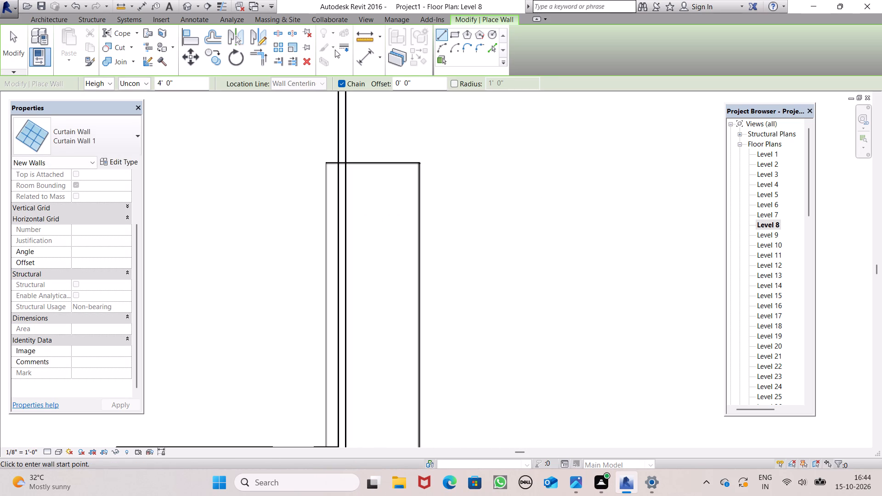
{"action": "left_click", "coordinate": [186, 4]}
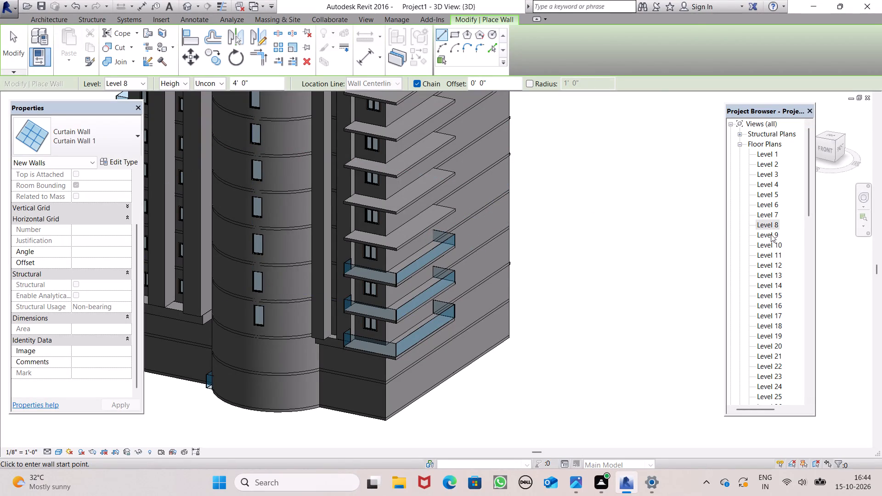
{"action": "key", "text": "Escape"}
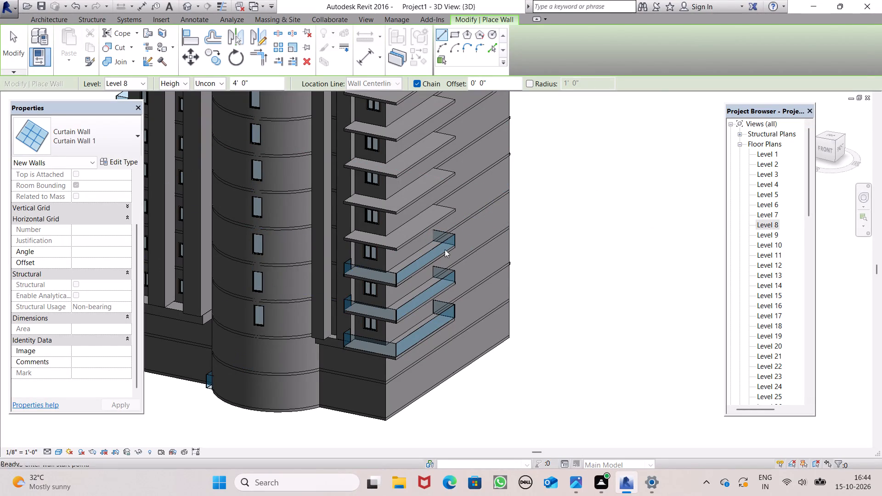
{"action": "left_click", "coordinate": [405, 248]}
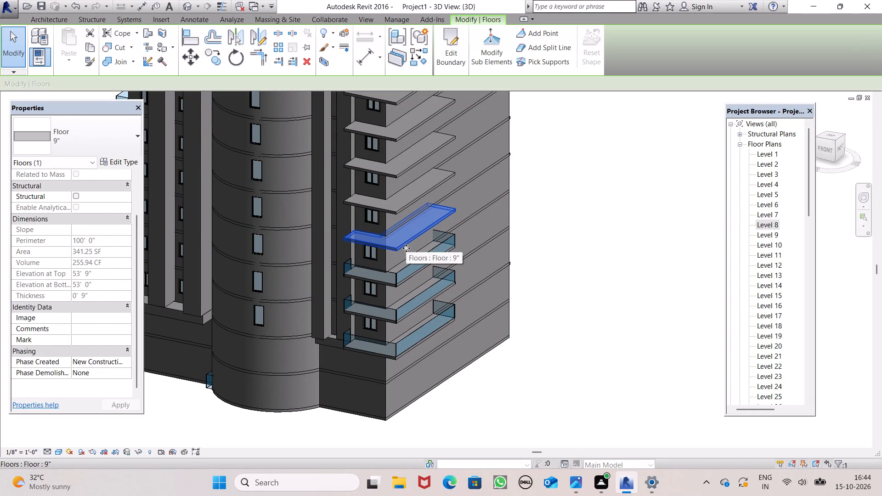
{"action": "scroll", "coordinate": [453, 305], "scroll_direction": "up", "scroll_amount": 3}
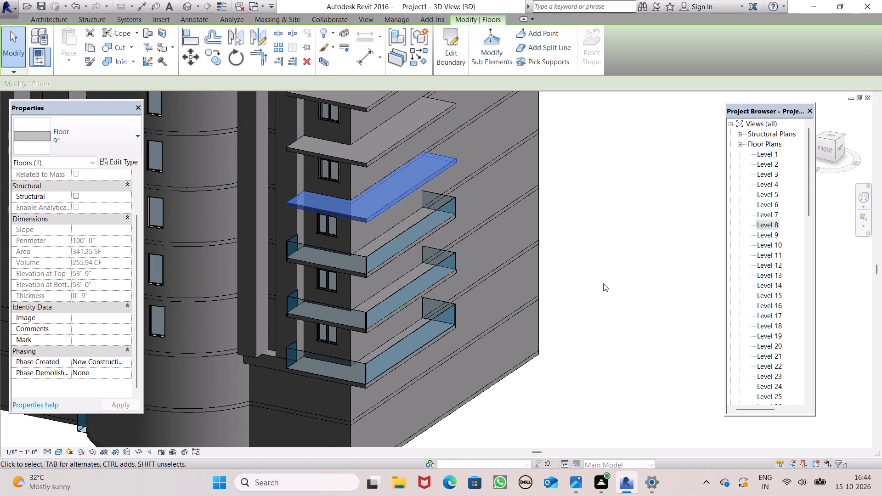
{"action": "scroll", "coordinate": [615, 279], "scroll_direction": "down", "scroll_amount": 1}
{"action": "scroll", "coordinate": [616, 271], "scroll_direction": "up", "scroll_amount": 1}
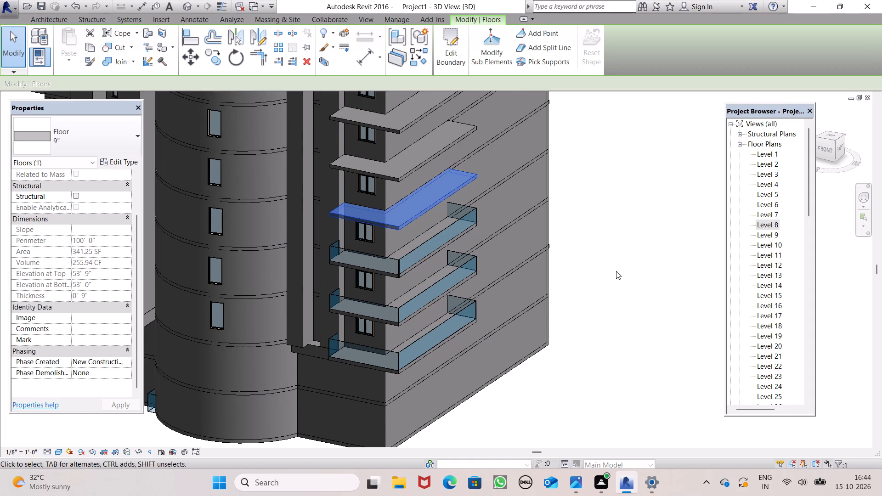
{"action": "scroll", "coordinate": [616, 271], "scroll_direction": "up", "scroll_amount": 1}
{"action": "scroll", "coordinate": [616, 271], "scroll_direction": "down", "scroll_amount": 1}
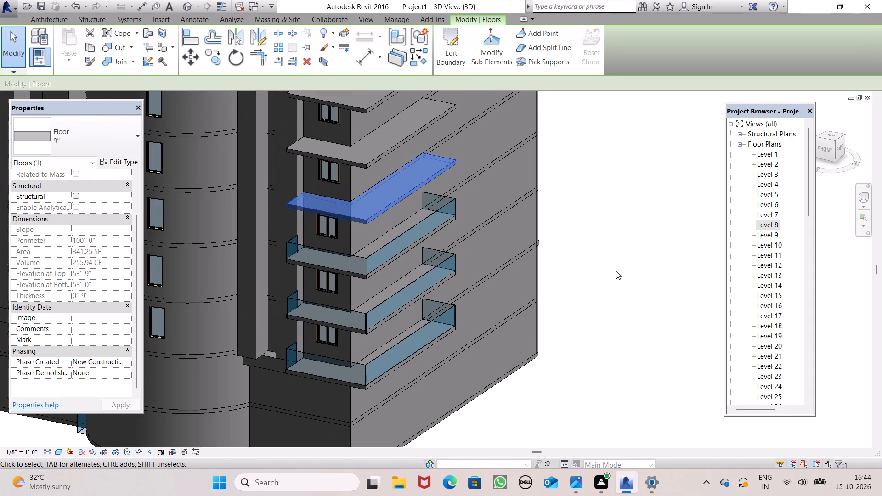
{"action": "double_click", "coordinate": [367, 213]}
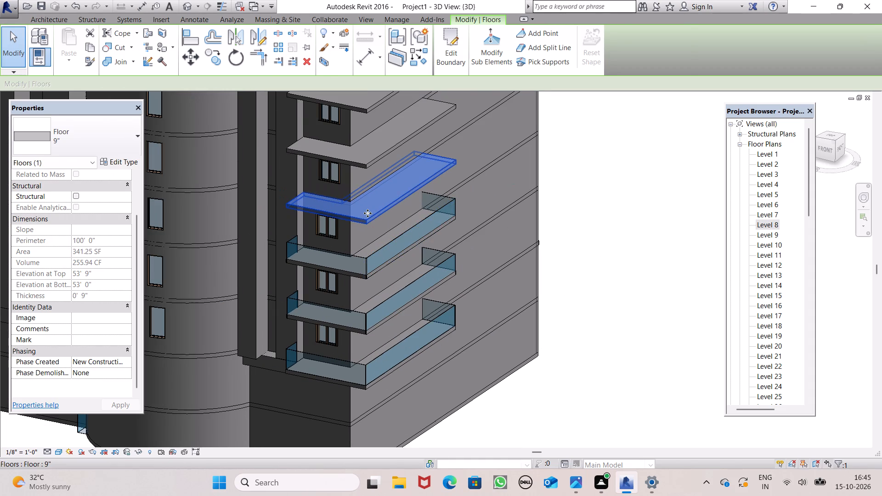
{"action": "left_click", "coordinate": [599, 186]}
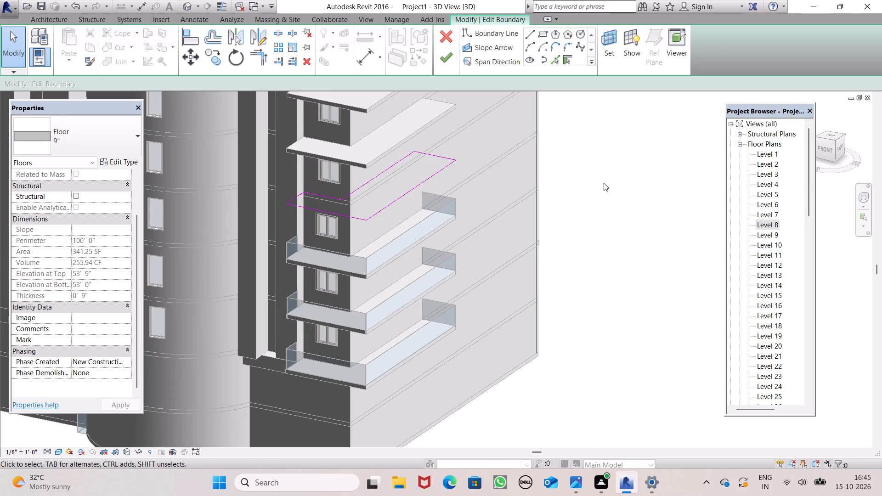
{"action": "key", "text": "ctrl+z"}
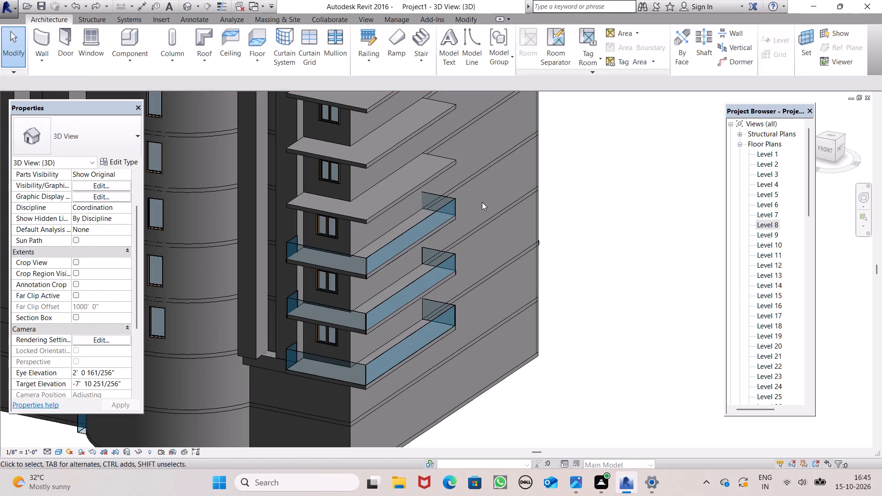
Select the balcony slab directly above the topmost railing and examine which level it is assigned to.
{"action": "left_click", "coordinate": [384, 212]}
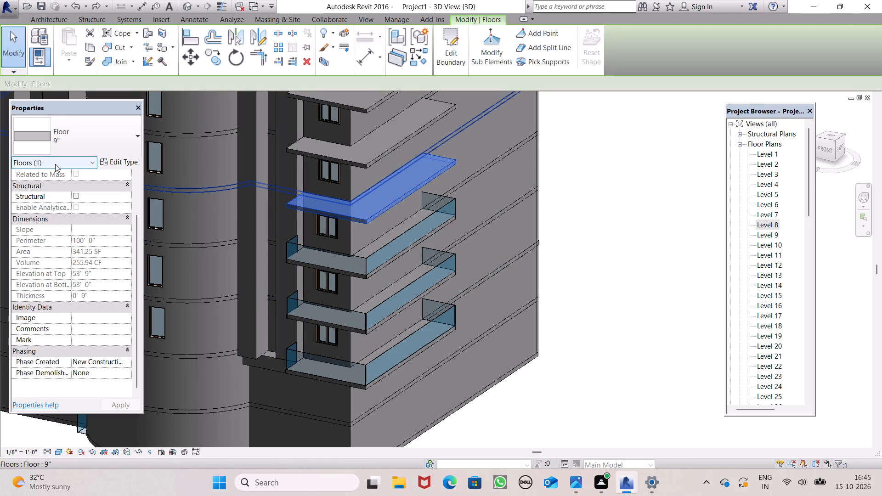
{"action": "left_click", "coordinate": [83, 161]}
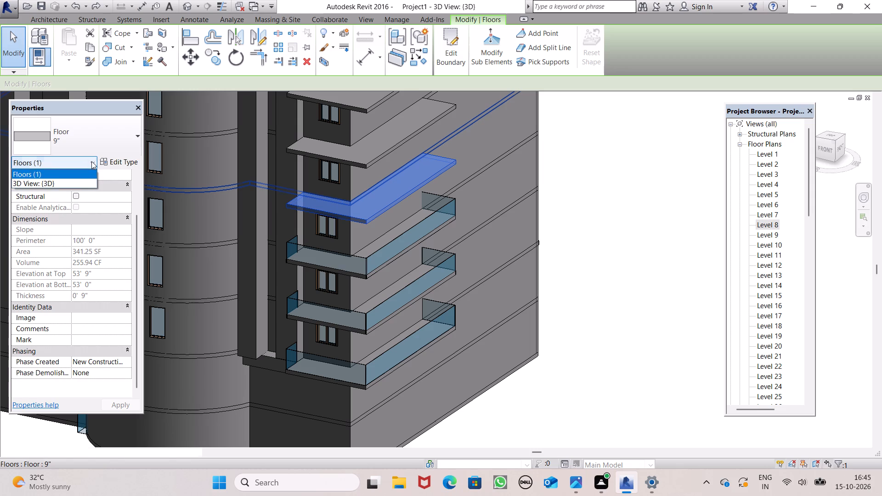
{"action": "left_click", "coordinate": [93, 162]}
{"action": "left_click", "coordinate": [88, 223]}
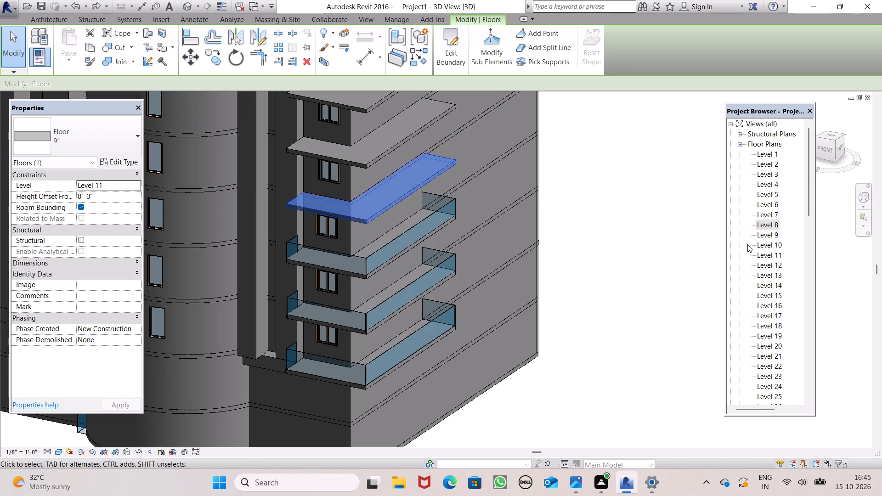
Examine the southeast corner balcony in the Level 9 floor plan, and compare it with the Level 11 plan.
{"action": "double_click", "coordinate": [769, 237]}
{"action": "scroll", "coordinate": [379, 279], "scroll_direction": "down", "scroll_amount": 3}
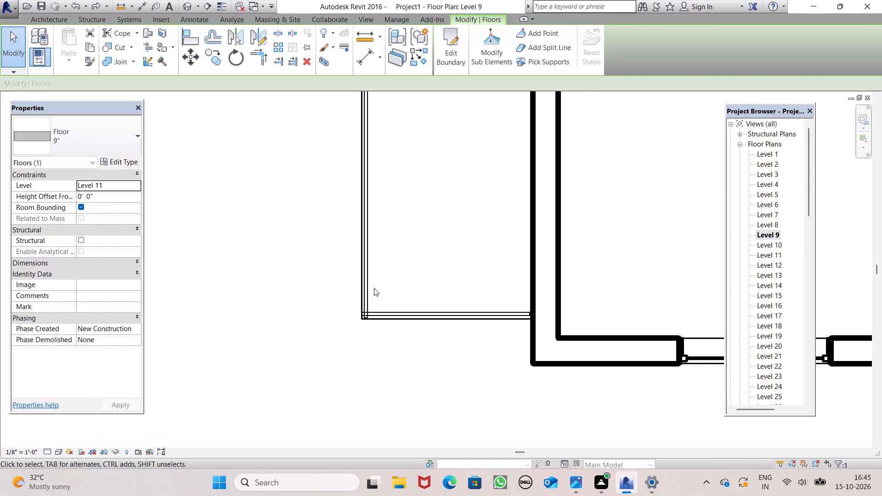
{"action": "scroll", "coordinate": [374, 288], "scroll_direction": "down", "scroll_amount": 7}
{"action": "scroll", "coordinate": [351, 328], "scroll_direction": "up", "scroll_amount": 1}
{"action": "scroll", "coordinate": [309, 294], "scroll_direction": "down", "scroll_amount": 13}
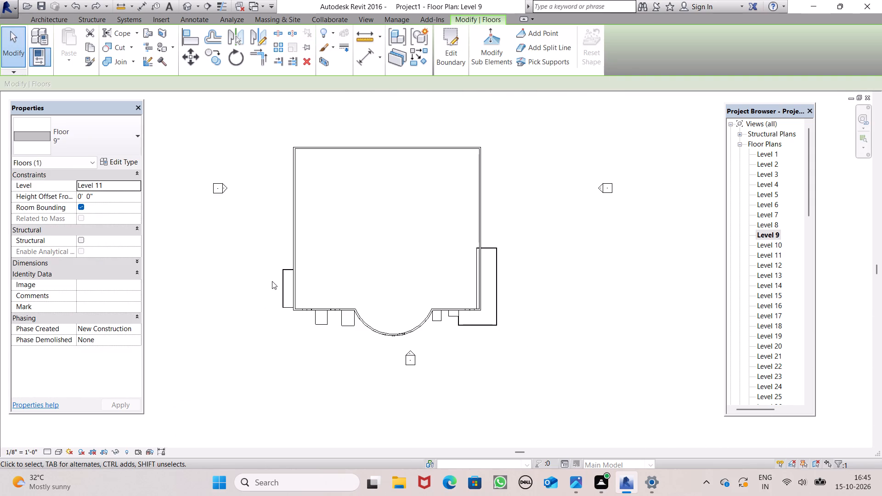
{"action": "scroll", "coordinate": [272, 281], "scroll_direction": "down", "scroll_amount": 1}
{"action": "scroll", "coordinate": [608, 285], "scroll_direction": "up", "scroll_amount": 5}
{"action": "scroll", "coordinate": [378, 284], "scroll_direction": "up", "scroll_amount": 8}
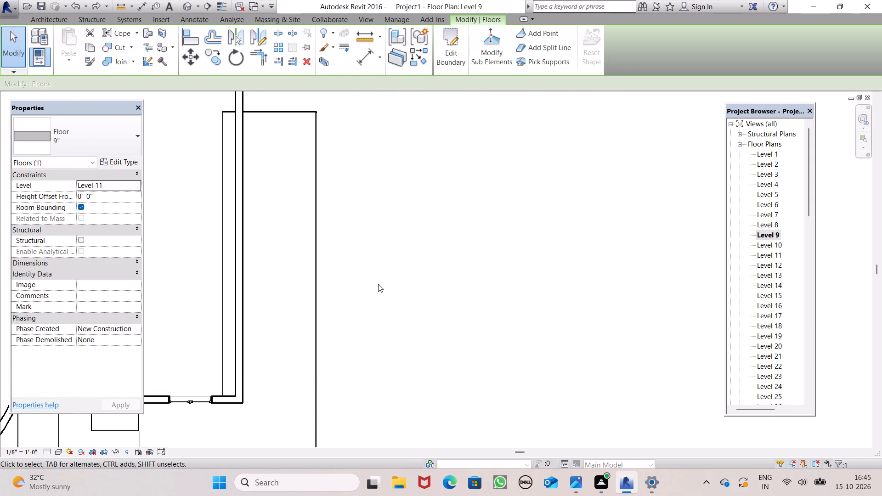
{"action": "scroll", "coordinate": [378, 284], "scroll_direction": "down", "scroll_amount": 2}
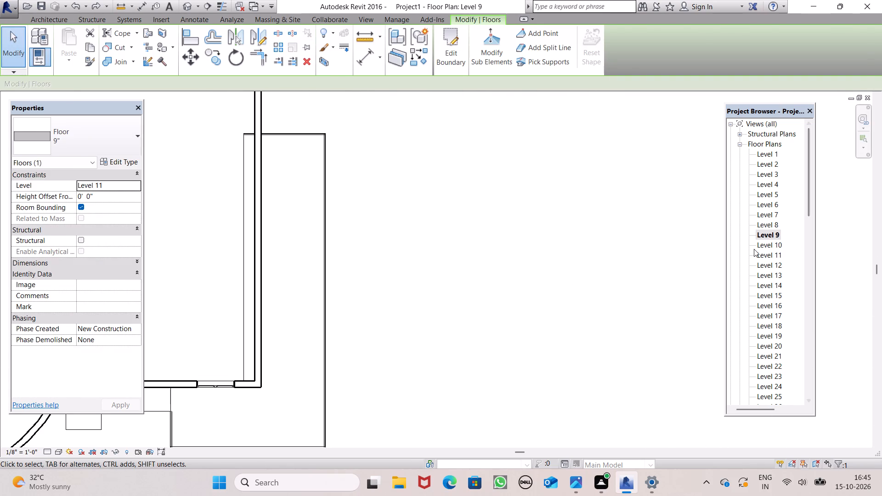
{"action": "double_click", "coordinate": [754, 249]}
{"action": "double_click", "coordinate": [756, 244]}
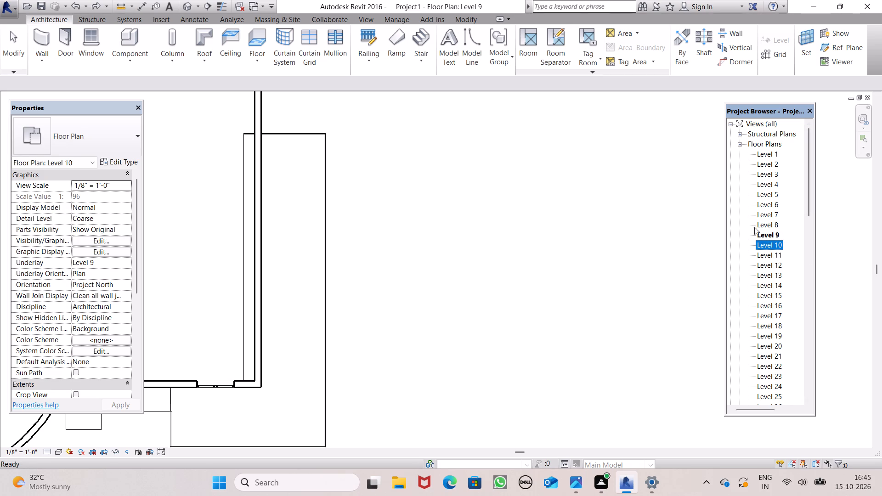
{"action": "double_click", "coordinate": [772, 257]}
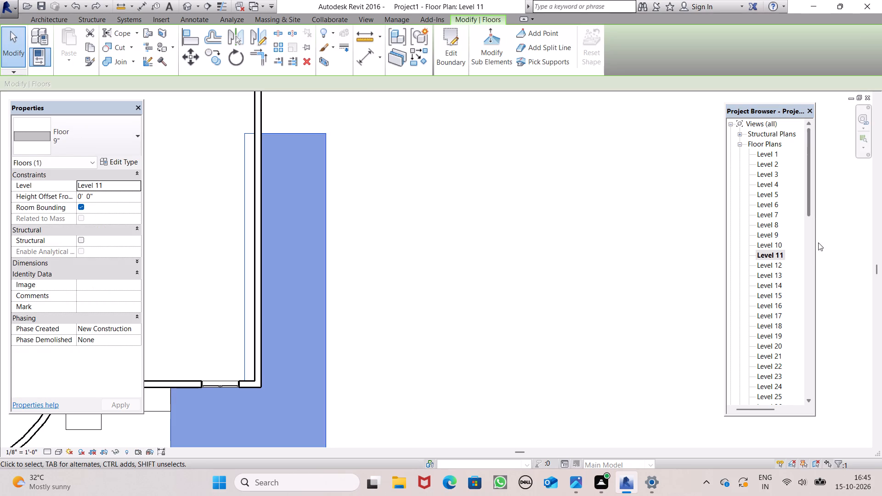
On the Level 10 floor plan, draw a 4' 0" high curtain wall about 3' 11" long down the southeast balcony slab's west edge.
{"action": "double_click", "coordinate": [778, 248]}
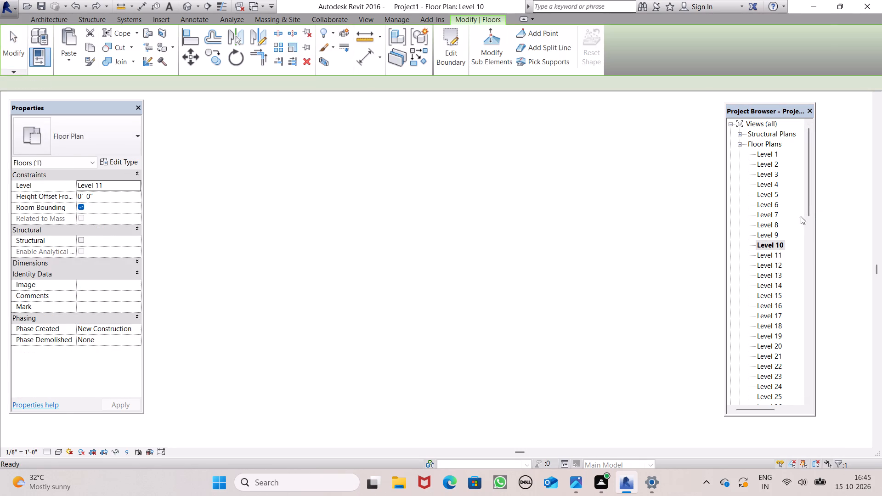
{"action": "scroll", "coordinate": [78, 182], "scroll_direction": "down", "scroll_amount": 7}
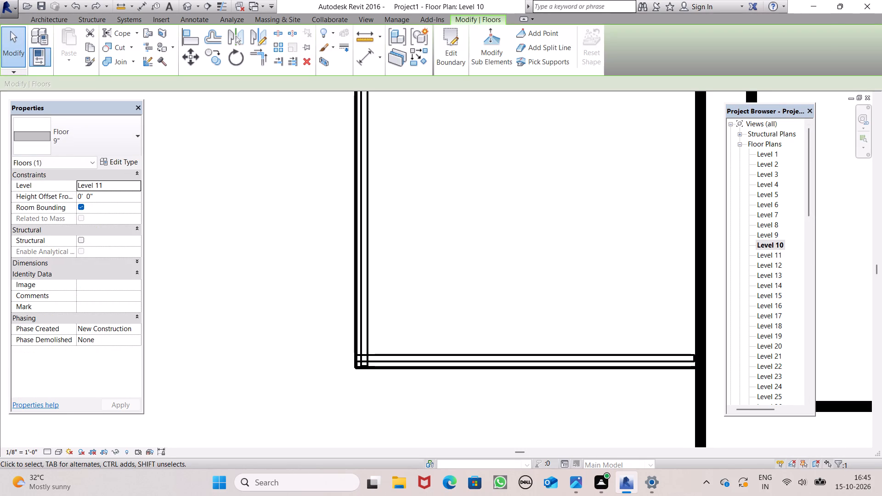
{"action": "scroll", "coordinate": [502, 202], "scroll_direction": "down", "scroll_amount": 7}
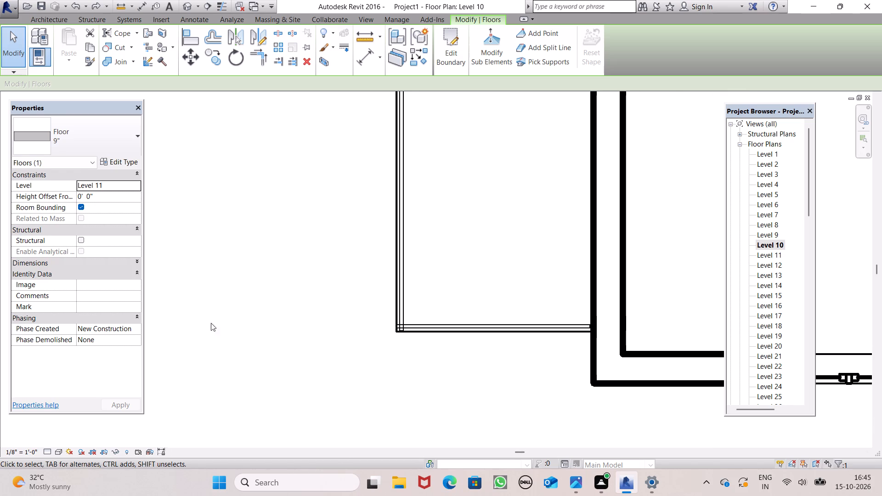
{"action": "scroll", "coordinate": [469, 256], "scroll_direction": "down", "scroll_amount": 9}
{"action": "scroll", "coordinate": [372, 286], "scroll_direction": "down", "scroll_amount": 3}
{"action": "scroll", "coordinate": [351, 245], "scroll_direction": "down", "scroll_amount": 4}
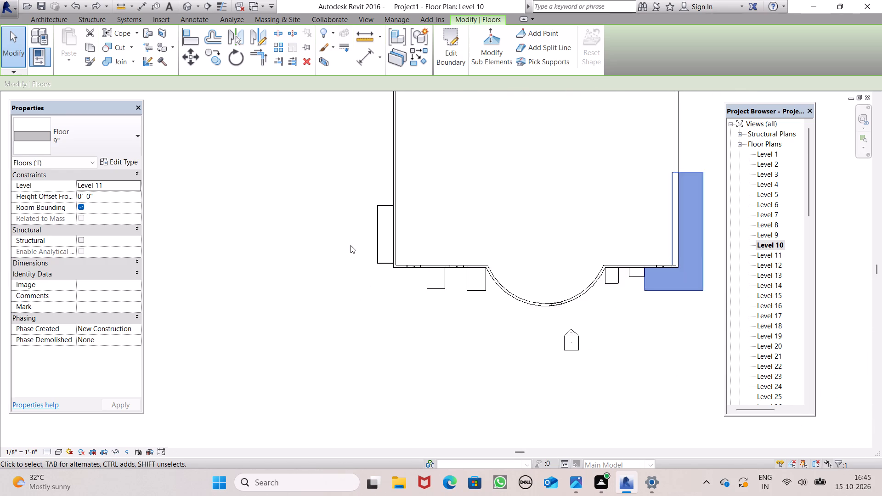
{"action": "scroll", "coordinate": [351, 245], "scroll_direction": "down", "scroll_amount": 5}
{"action": "scroll", "coordinate": [769, 199], "scroll_direction": "down", "scroll_amount": 1}
{"action": "scroll", "coordinate": [775, 197], "scroll_direction": "up", "scroll_amount": 5}
{"action": "scroll", "coordinate": [616, 226], "scroll_direction": "up", "scroll_amount": 7}
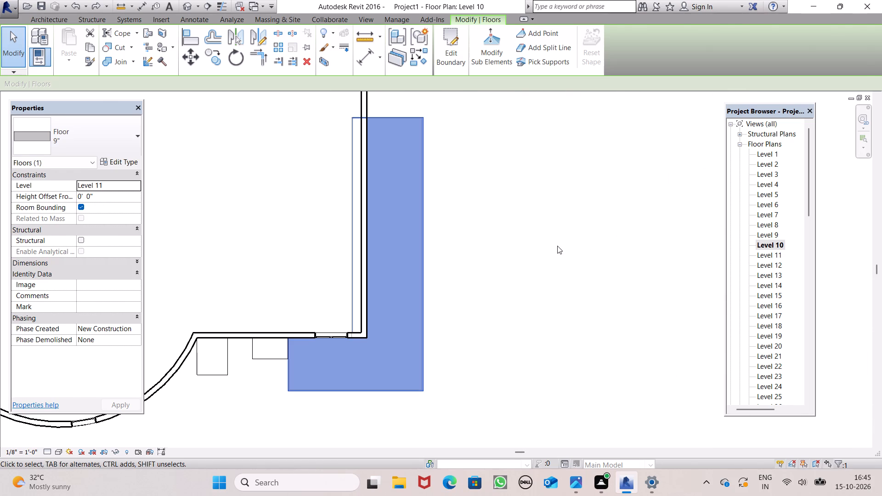
{"action": "left_click", "coordinate": [557, 246]}
{"action": "scroll", "coordinate": [511, 152], "scroll_direction": "up", "scroll_amount": 1}
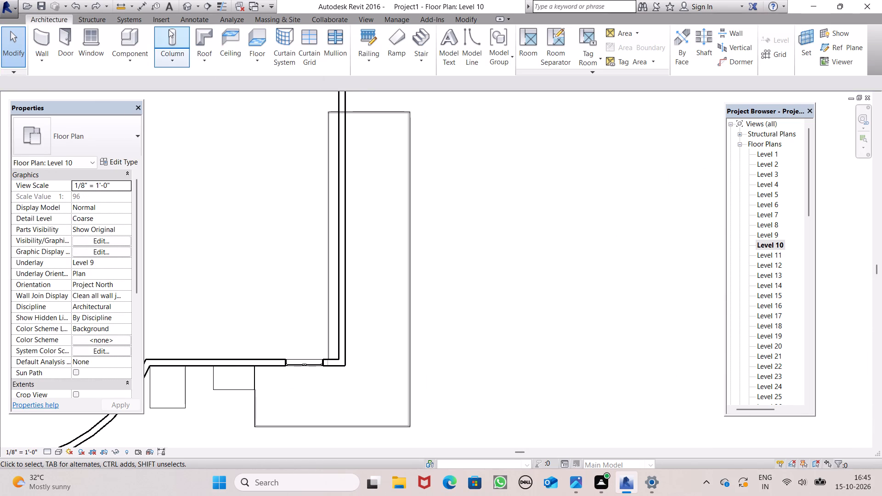
{"action": "left_click", "coordinate": [40, 43]}
{"action": "scroll", "coordinate": [98, 68], "scroll_direction": "up", "scroll_amount": 4}
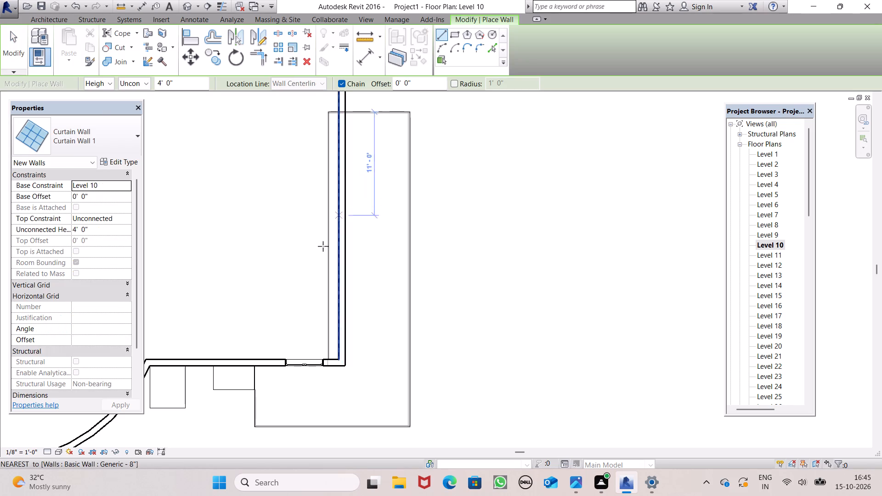
{"action": "scroll", "coordinate": [258, 398], "scroll_direction": "up", "scroll_amount": 7}
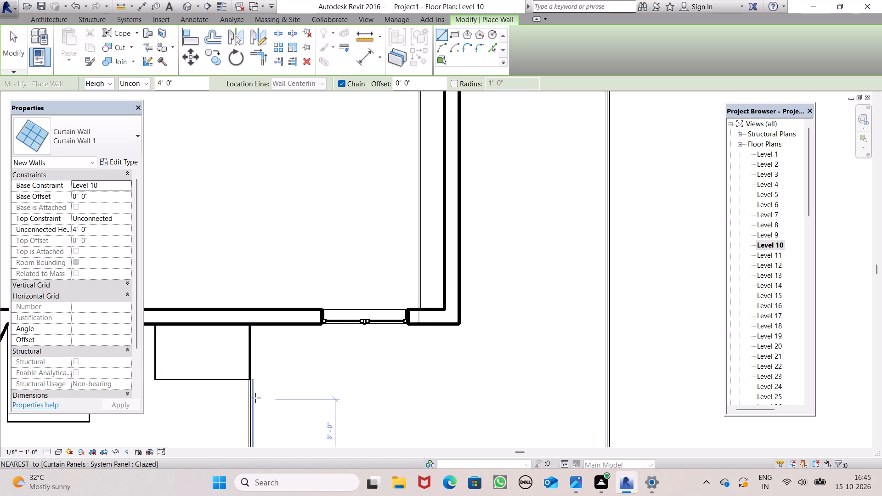
{"action": "left_click", "coordinate": [250, 379]}
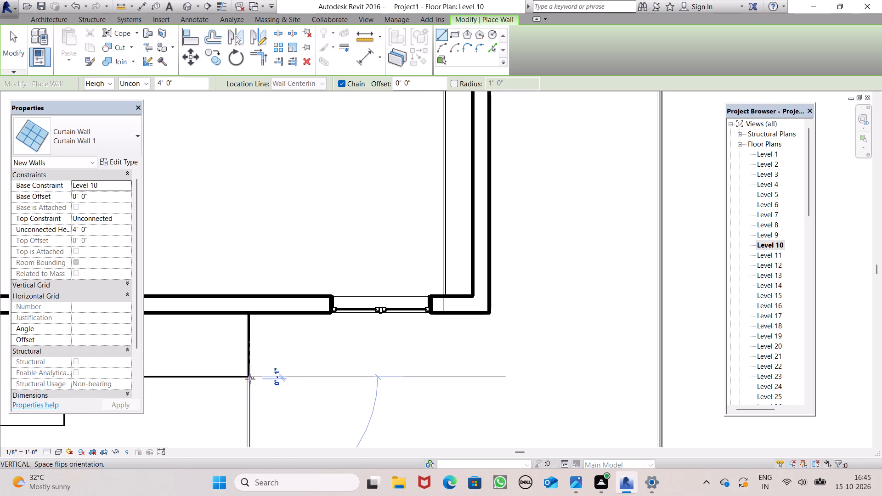
{"action": "scroll", "coordinate": [288, 317], "scroll_direction": "down", "scroll_amount": 2}
{"action": "scroll", "coordinate": [288, 317], "scroll_direction": "up", "scroll_amount": 1}
{"action": "scroll", "coordinate": [277, 349], "scroll_direction": "down", "scroll_amount": 8}
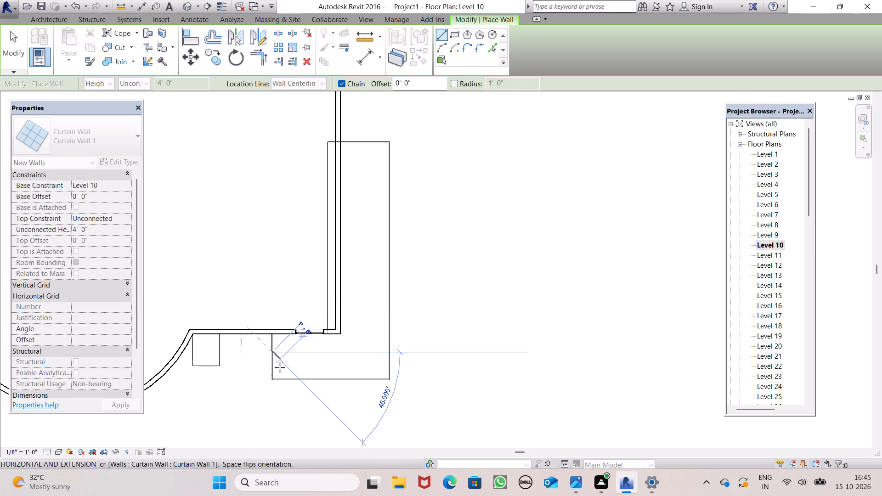
{"action": "scroll", "coordinate": [275, 383], "scroll_direction": "up", "scroll_amount": 13}
{"action": "scroll", "coordinate": [272, 373], "scroll_direction": "down", "scroll_amount": 1}
{"action": "scroll", "coordinate": [272, 373], "scroll_direction": "up", "scroll_amount": 1}
{"action": "scroll", "coordinate": [272, 373], "scroll_direction": "down", "scroll_amount": 1}
{"action": "scroll", "coordinate": [272, 373], "scroll_direction": "up", "scroll_amount": 2}
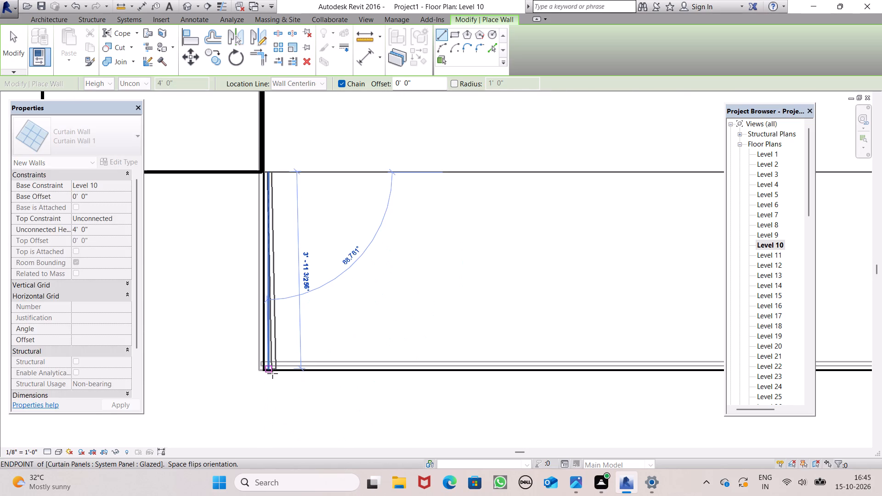
{"action": "left_click", "coordinate": [269, 370]}
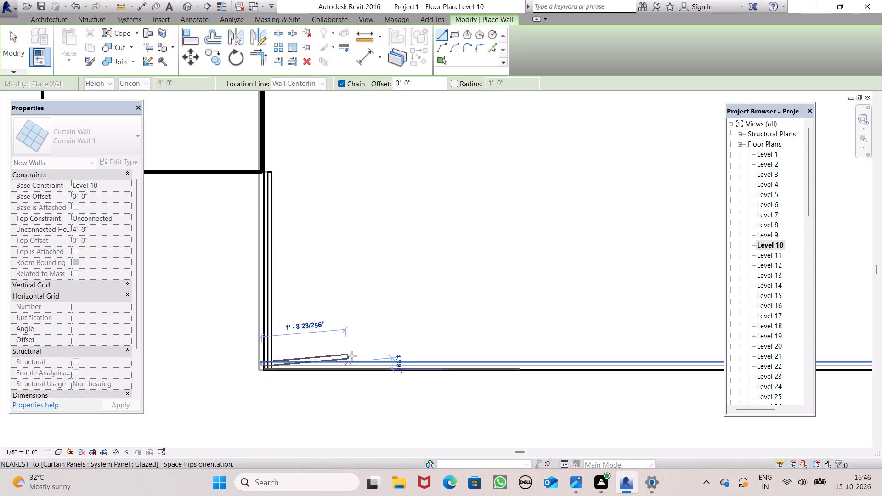
Continue the curtain wall about 16' 3 1/2" along the balcony slab's south edge to its southeast corner.
{"action": "scroll", "coordinate": [352, 356], "scroll_direction": "down", "scroll_amount": 10}
{"action": "scroll", "coordinate": [531, 368], "scroll_direction": "up", "scroll_amount": 2}
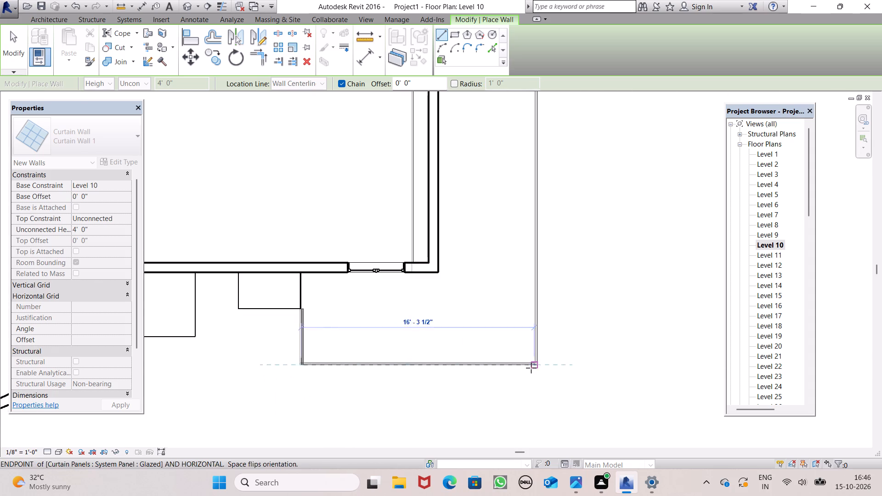
{"action": "scroll", "coordinate": [531, 368], "scroll_direction": "up", "scroll_amount": 16}
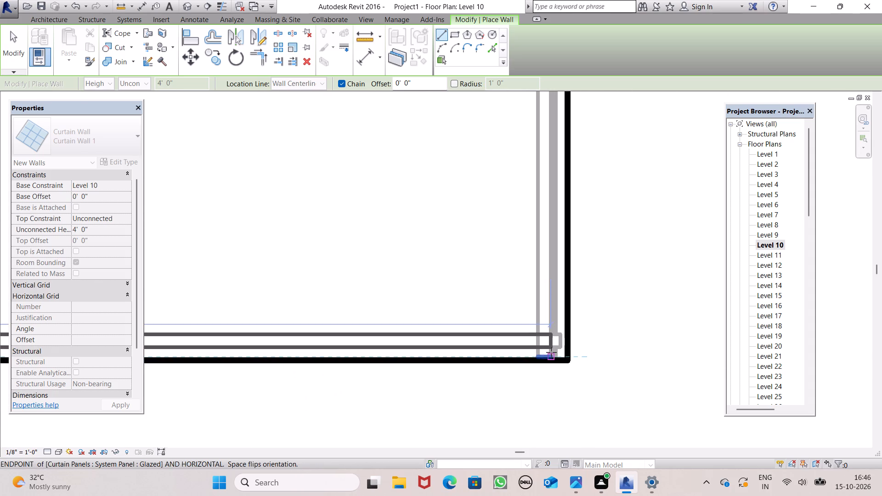
{"action": "left_click", "coordinate": [562, 349]}
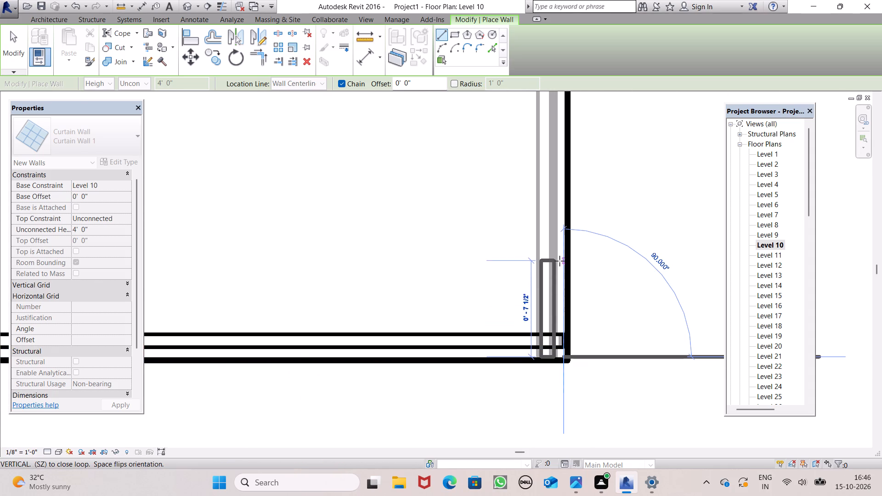
Continue the curtain wall north along the balcony slab's east edge to its northeast corner.
{"action": "scroll", "coordinate": [560, 261], "scroll_direction": "down", "scroll_amount": 5}
{"action": "scroll", "coordinate": [545, 321], "scroll_direction": "down", "scroll_amount": 18}
{"action": "scroll", "coordinate": [526, 375], "scroll_direction": "down", "scroll_amount": 1}
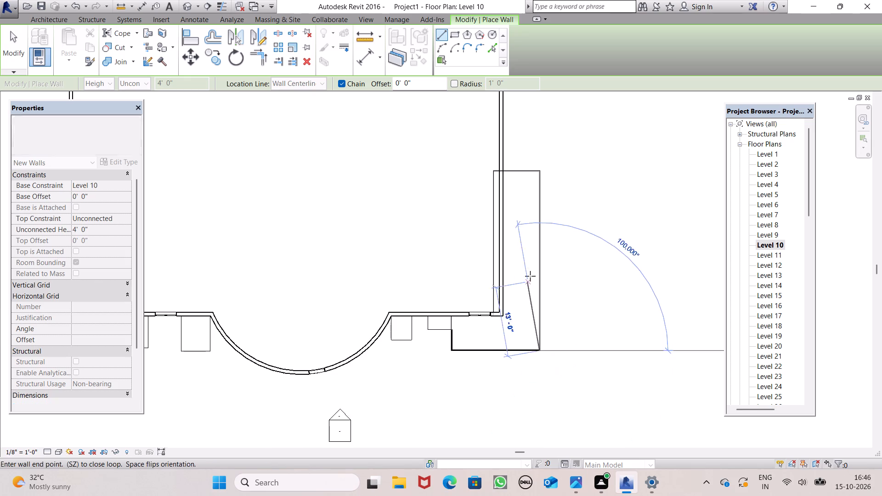
{"action": "scroll", "coordinate": [532, 265], "scroll_direction": "up", "scroll_amount": 4}
{"action": "scroll", "coordinate": [527, 227], "scroll_direction": "down", "scroll_amount": 3}
{"action": "scroll", "coordinate": [545, 129], "scroll_direction": "up", "scroll_amount": 2}
{"action": "scroll", "coordinate": [545, 129], "scroll_direction": "down", "scroll_amount": 1}
{"action": "scroll", "coordinate": [545, 129], "scroll_direction": "up", "scroll_amount": 4}
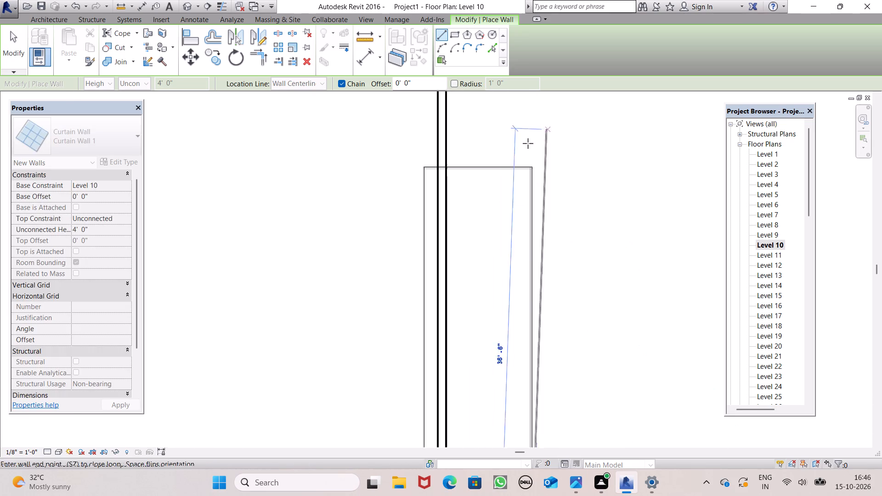
{"action": "scroll", "coordinate": [528, 143], "scroll_direction": "up", "scroll_amount": 7}
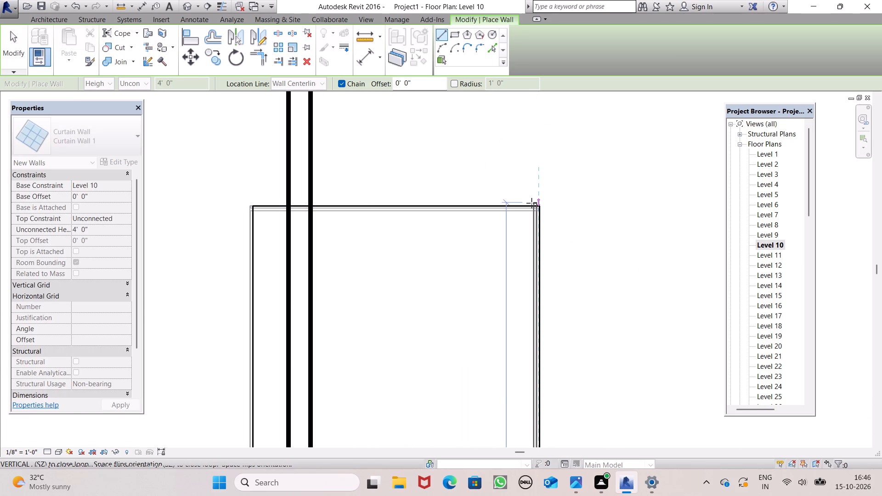
{"action": "scroll", "coordinate": [530, 207], "scroll_direction": "up", "scroll_amount": 3}
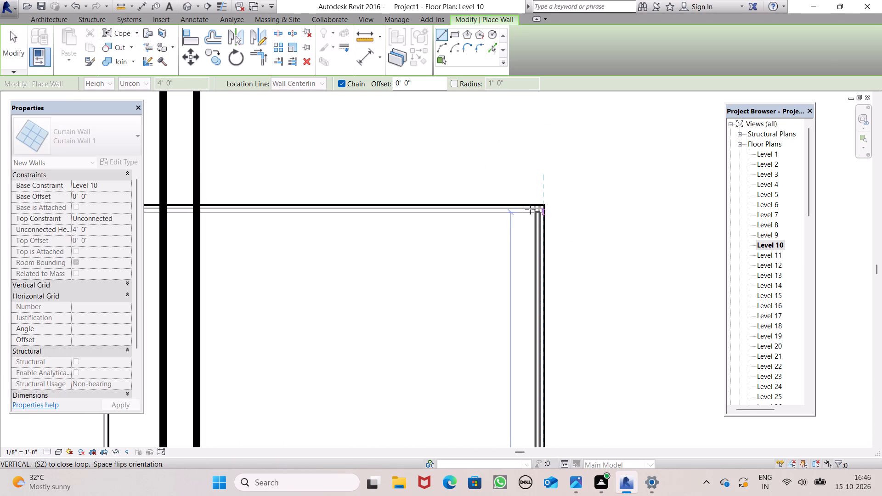
{"action": "left_click", "coordinate": [530, 204]}
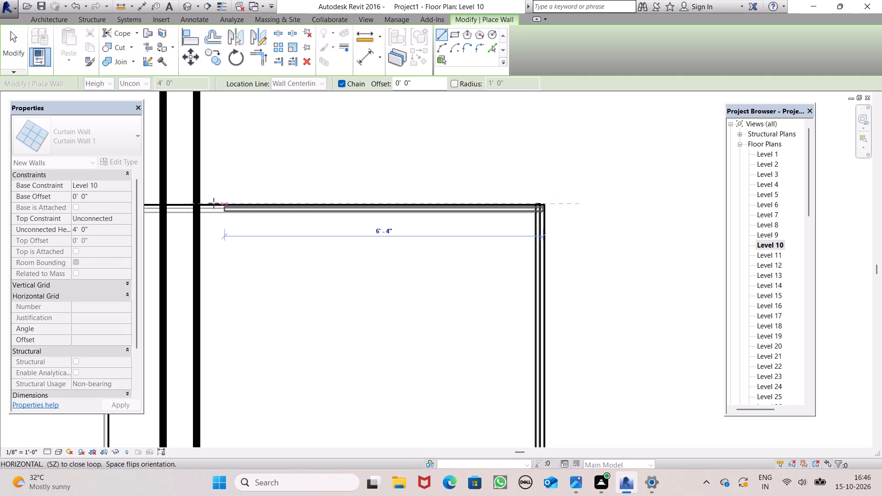
Close off the slab's north edge with a curtain wall running west to the outer face of the building's east wall.
{"action": "left_click", "coordinate": [198, 204]}
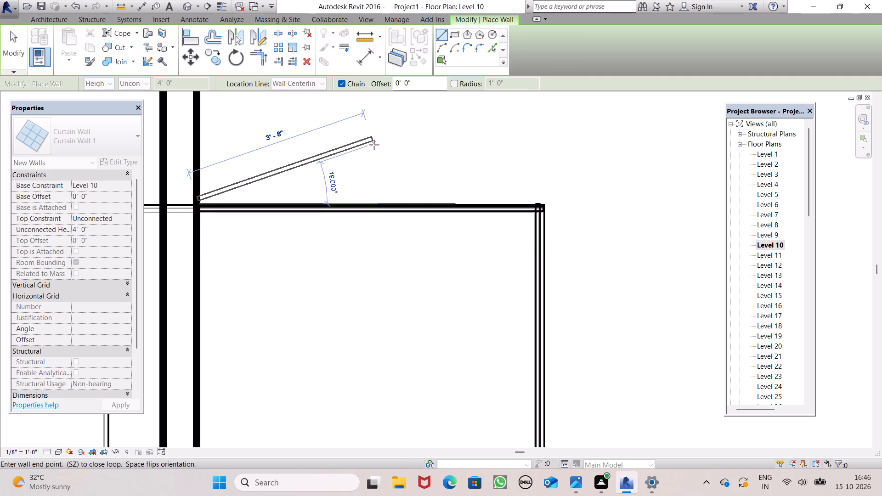
{"action": "key", "text": "Escape"}
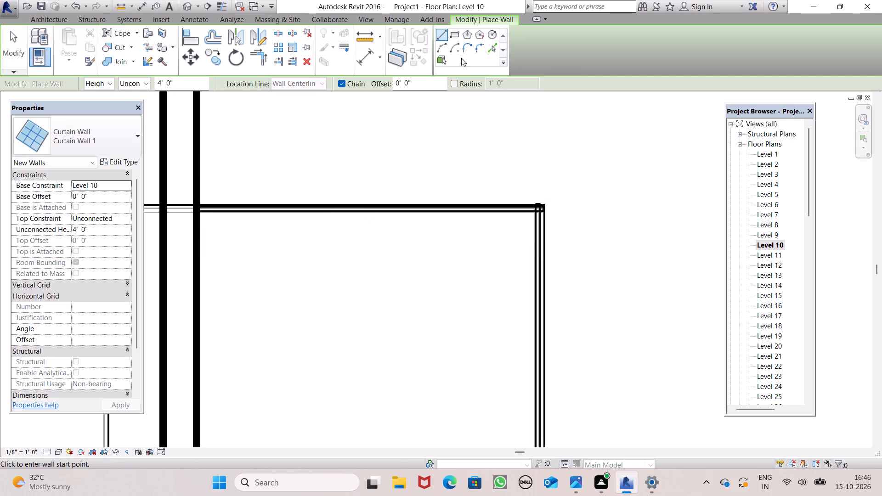
{"action": "scroll", "coordinate": [501, 96], "scroll_direction": "down", "scroll_amount": 3}
{"action": "scroll", "coordinate": [522, 132], "scroll_direction": "down", "scroll_amount": 3}
{"action": "scroll", "coordinate": [302, 58], "scroll_direction": "down", "scroll_amount": 5}
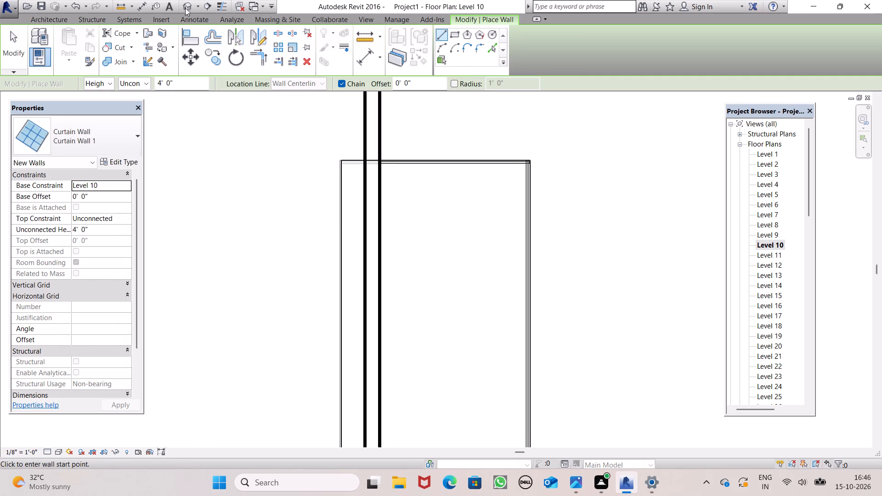
In the 3D view, select the balcony slab directly above the topmost railing and examine which level it is assigned to.
{"action": "left_click", "coordinate": [761, 266]}
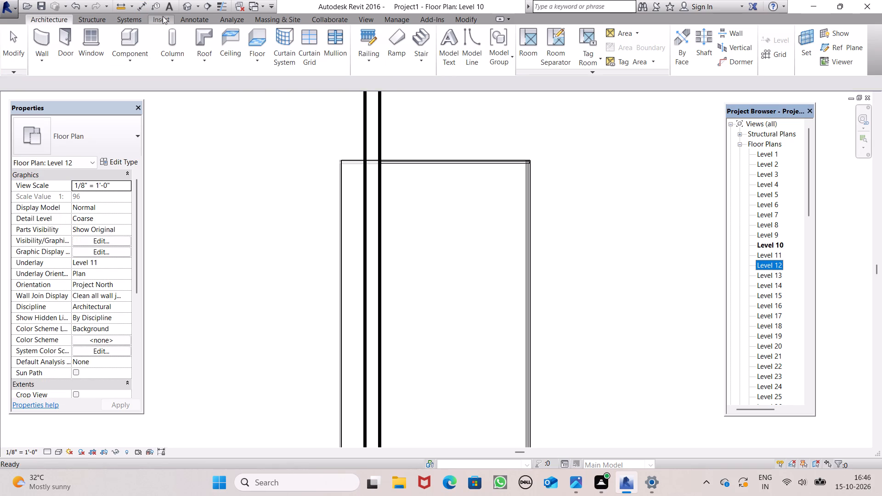
{"action": "left_click", "coordinate": [182, 6]}
{"action": "left_click", "coordinate": [184, 6]}
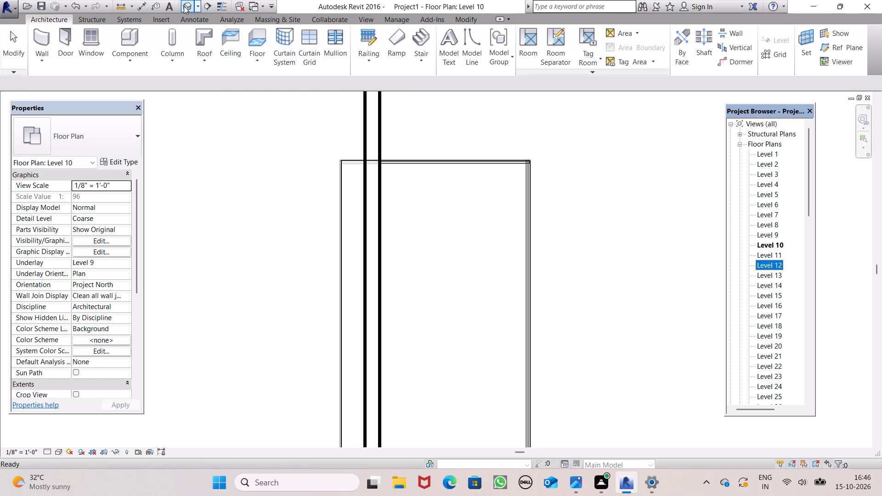
{"action": "left_click", "coordinate": [184, 6]}
{"action": "left_click", "coordinate": [184, 6]}
{"action": "left_click", "coordinate": [212, 87]}
{"action": "left_click_drag", "start_coordinate": [202, 135], "coordinate": [202, 130]}
{"action": "left_click", "coordinate": [185, 4]}
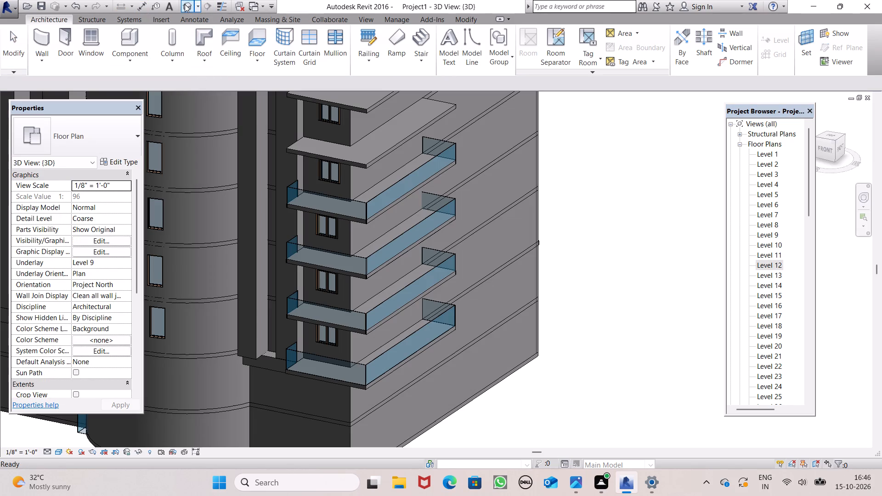
{"action": "left_click", "coordinate": [367, 165]}
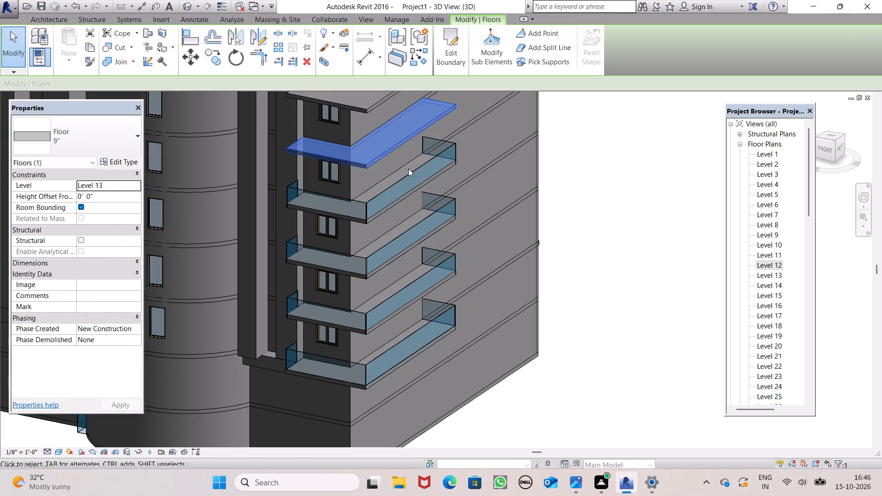
On the Level 12 plan, draw a 4' 0" curtain wall down the corner balcony slab's west edge and about 16' 6" along its south edge.
{"action": "double_click", "coordinate": [766, 265]}
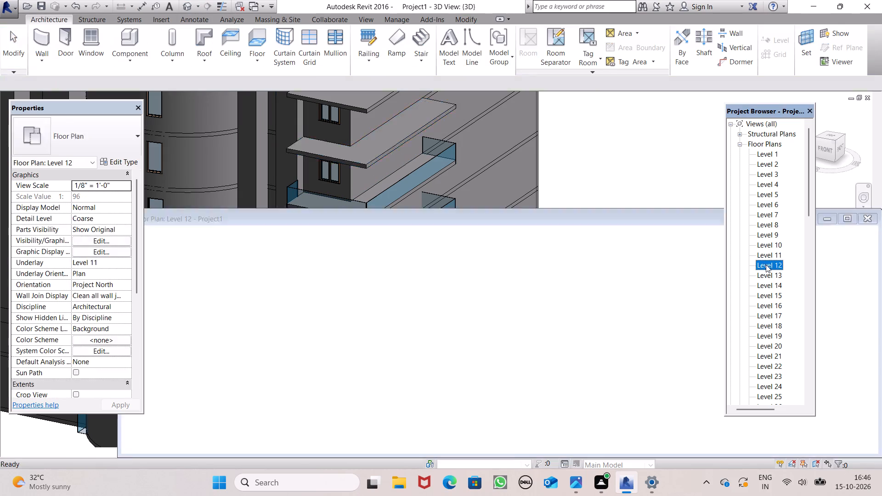
{"action": "scroll", "coordinate": [300, 248], "scroll_direction": "down", "scroll_amount": 4}
{"action": "scroll", "coordinate": [195, 304], "scroll_direction": "down", "scroll_amount": 11}
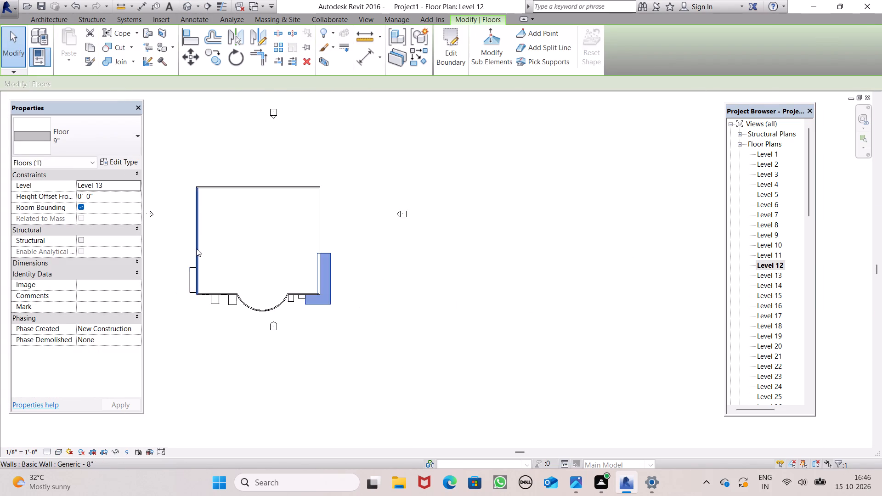
{"action": "scroll", "coordinate": [196, 248], "scroll_direction": "down", "scroll_amount": 4}
{"action": "scroll", "coordinate": [284, 219], "scroll_direction": "up", "scroll_amount": 5}
{"action": "left_click", "coordinate": [349, 320]}
{"action": "scroll", "coordinate": [333, 360], "scroll_direction": "down", "scroll_amount": 1}
{"action": "scroll", "coordinate": [333, 361], "scroll_direction": "up", "scroll_amount": 3}
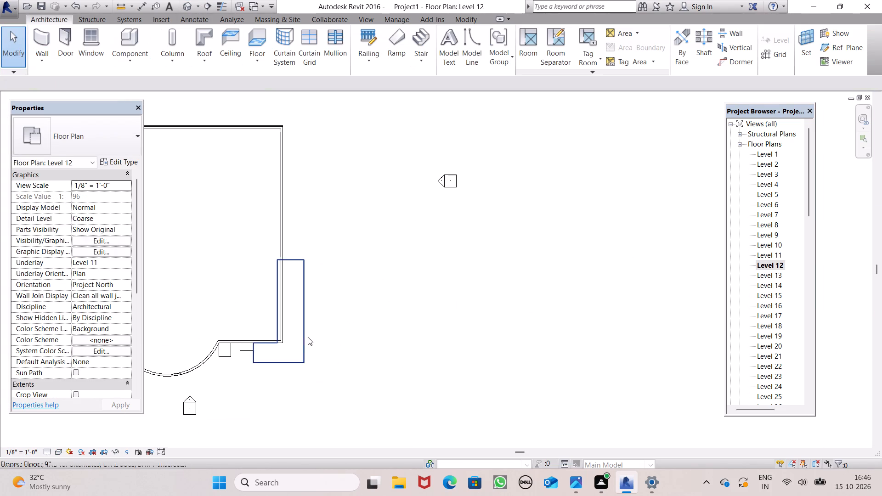
{"action": "scroll", "coordinate": [308, 362], "scroll_direction": "up", "scroll_amount": 3}
{"action": "scroll", "coordinate": [272, 307], "scroll_direction": "up", "scroll_amount": 1}
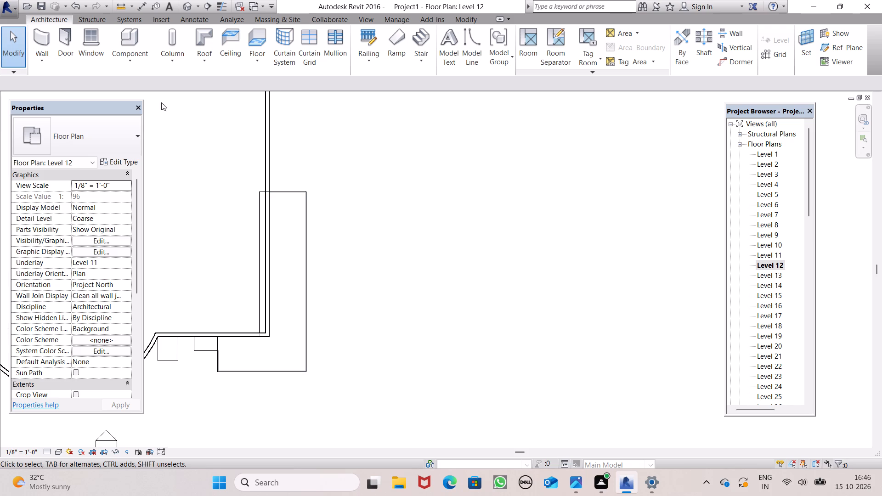
{"action": "left_click", "coordinate": [34, 36]}
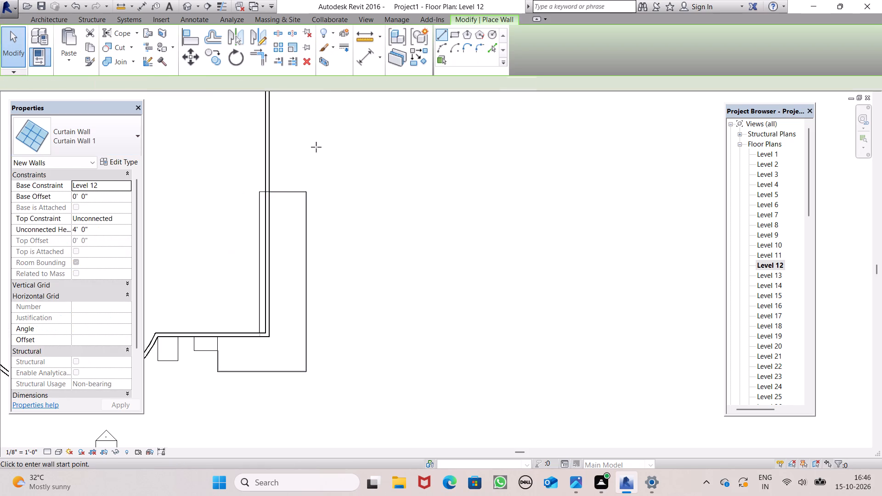
{"action": "scroll", "coordinate": [253, 358], "scroll_direction": "up", "scroll_amount": 4}
{"action": "scroll", "coordinate": [184, 365], "scroll_direction": "up", "scroll_amount": 1}
{"action": "scroll", "coordinate": [184, 365], "scroll_direction": "down", "scroll_amount": 1}
{"action": "scroll", "coordinate": [184, 364], "scroll_direction": "up", "scroll_amount": 2}
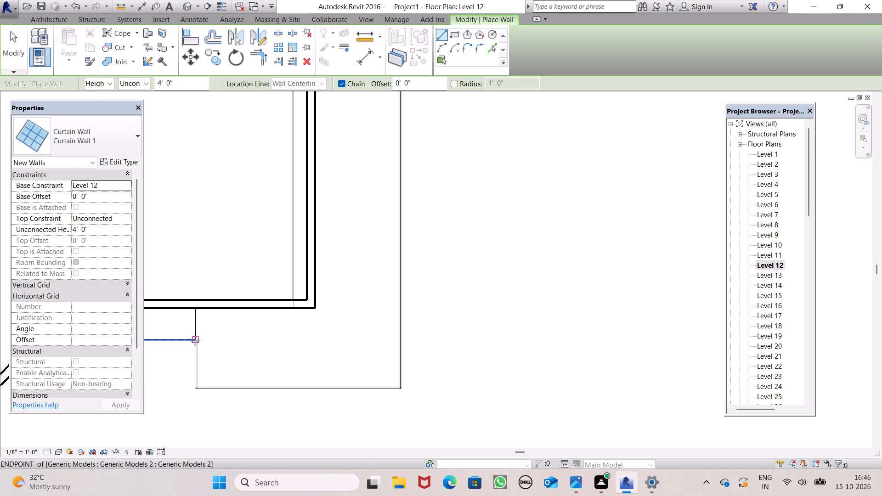
{"action": "left_click", "coordinate": [196, 340]}
{"action": "left_click", "coordinate": [193, 387]}
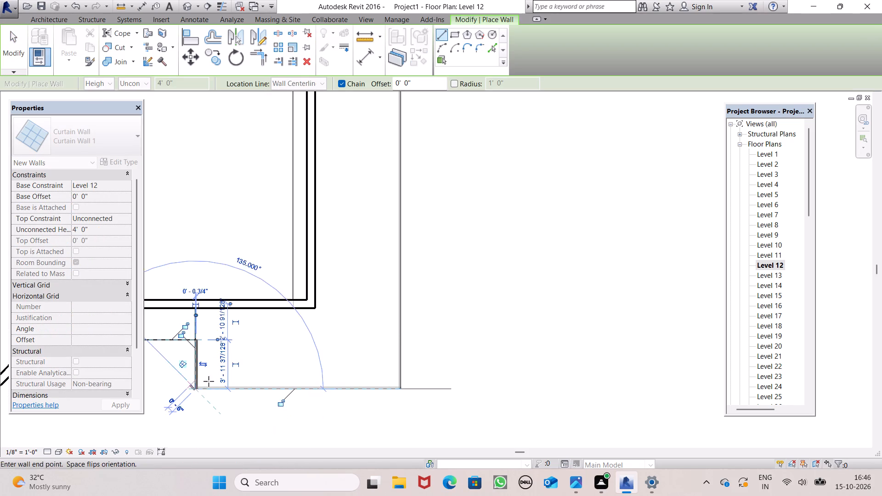
{"action": "left_click", "coordinate": [400, 388]}
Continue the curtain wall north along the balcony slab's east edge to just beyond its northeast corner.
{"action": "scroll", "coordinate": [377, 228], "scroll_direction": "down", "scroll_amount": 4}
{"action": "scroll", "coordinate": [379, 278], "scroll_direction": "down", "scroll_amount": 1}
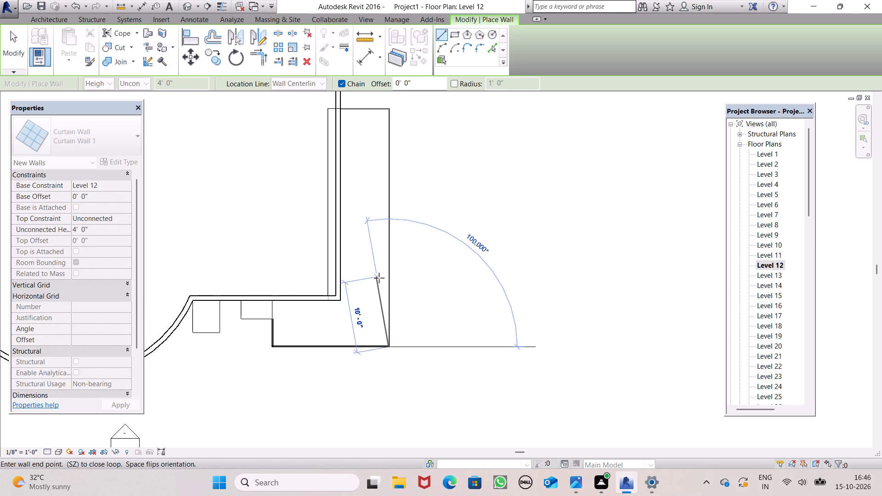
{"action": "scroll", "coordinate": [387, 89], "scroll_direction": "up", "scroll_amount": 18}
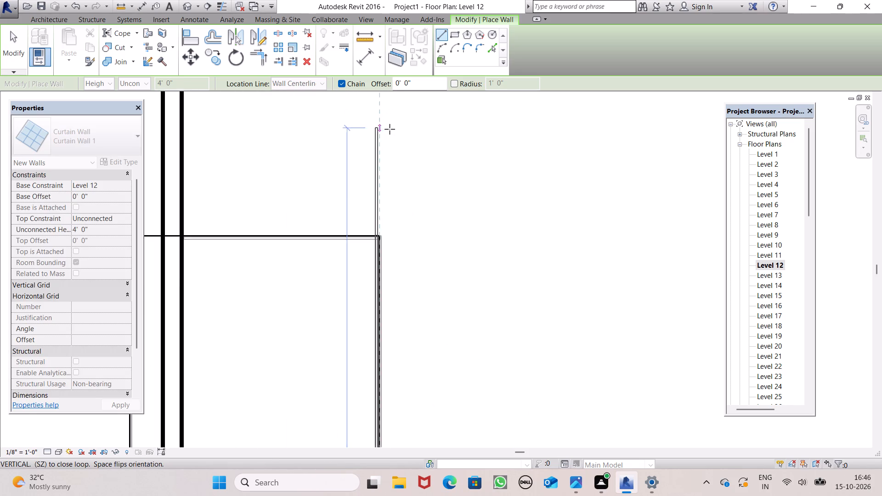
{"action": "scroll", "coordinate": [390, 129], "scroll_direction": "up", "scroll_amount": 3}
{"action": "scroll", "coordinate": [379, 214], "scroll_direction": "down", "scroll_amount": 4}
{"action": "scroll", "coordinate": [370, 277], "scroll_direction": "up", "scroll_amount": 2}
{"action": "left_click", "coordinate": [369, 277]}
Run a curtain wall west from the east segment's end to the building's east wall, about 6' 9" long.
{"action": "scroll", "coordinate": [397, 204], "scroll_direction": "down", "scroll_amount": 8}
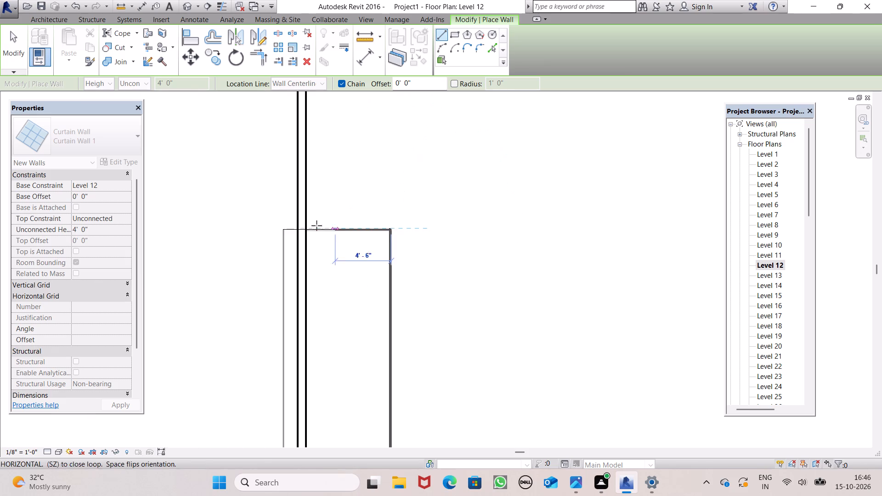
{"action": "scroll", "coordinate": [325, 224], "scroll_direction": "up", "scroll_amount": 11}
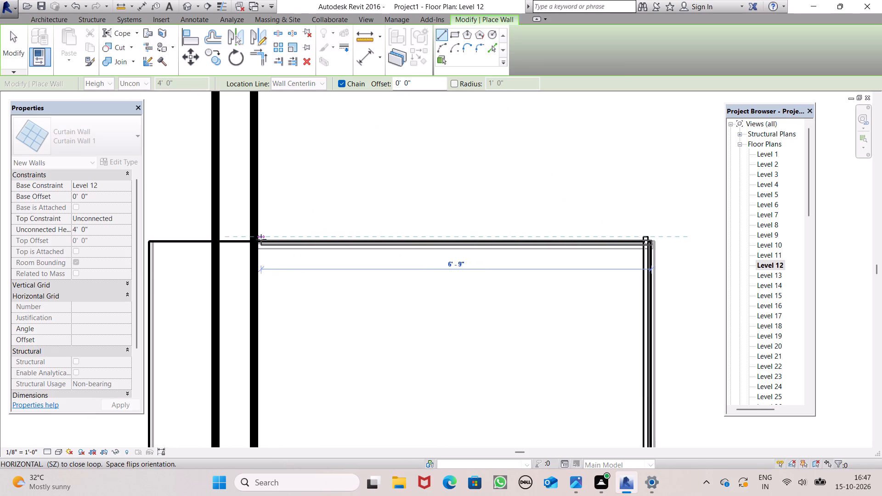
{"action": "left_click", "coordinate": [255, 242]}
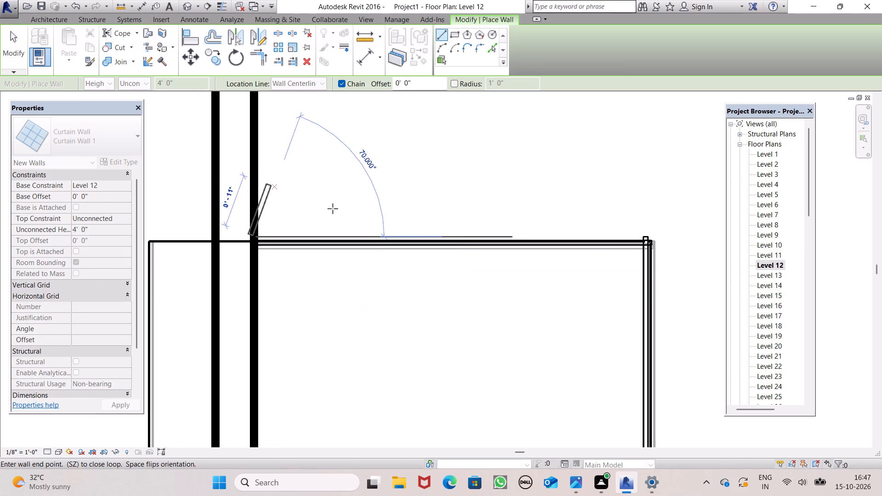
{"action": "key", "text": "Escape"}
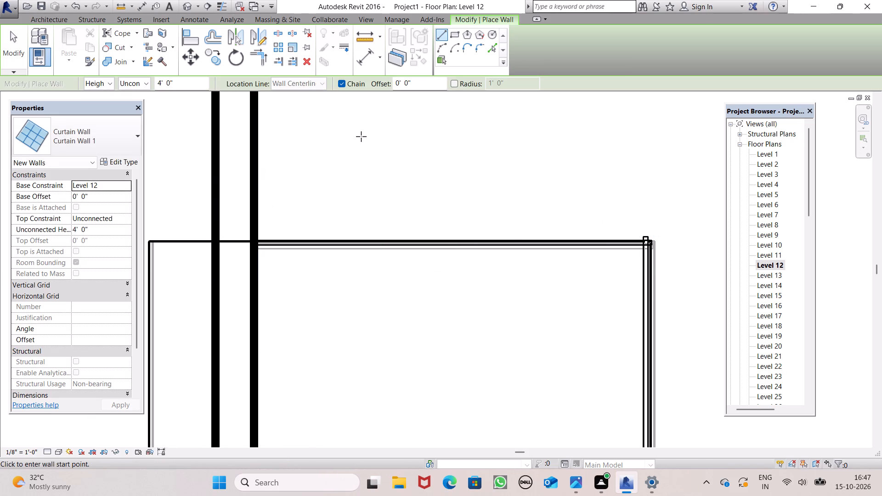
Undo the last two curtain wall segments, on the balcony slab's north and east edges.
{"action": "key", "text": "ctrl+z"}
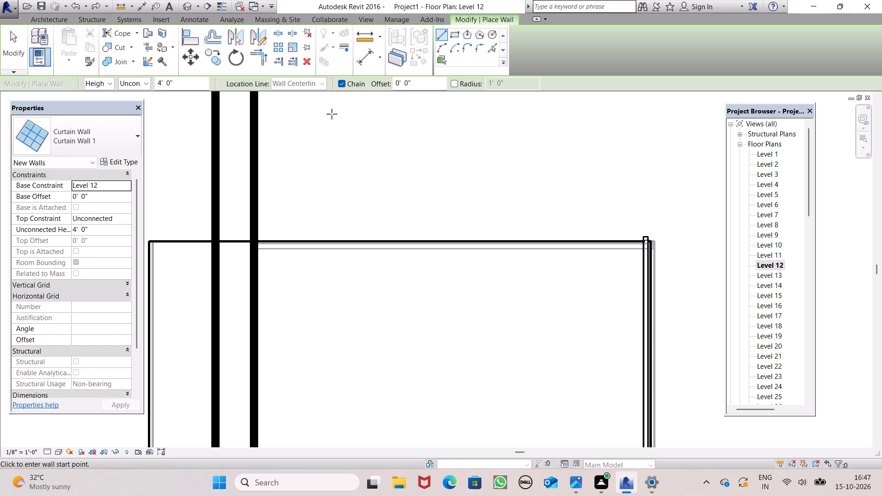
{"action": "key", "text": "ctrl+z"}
Draw a straight curtain wall from the balcony slab's southeast corner north along its east edge to the northeast corner.
{"action": "scroll", "coordinate": [331, 98], "scroll_direction": "down", "scroll_amount": 3}
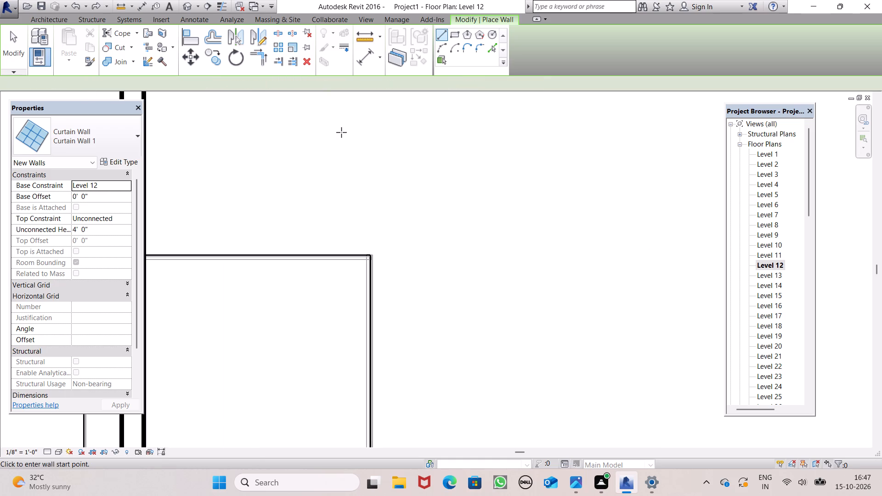
{"action": "scroll", "coordinate": [341, 132], "scroll_direction": "down", "scroll_amount": 4}
{"action": "left_click", "coordinate": [446, 43]}
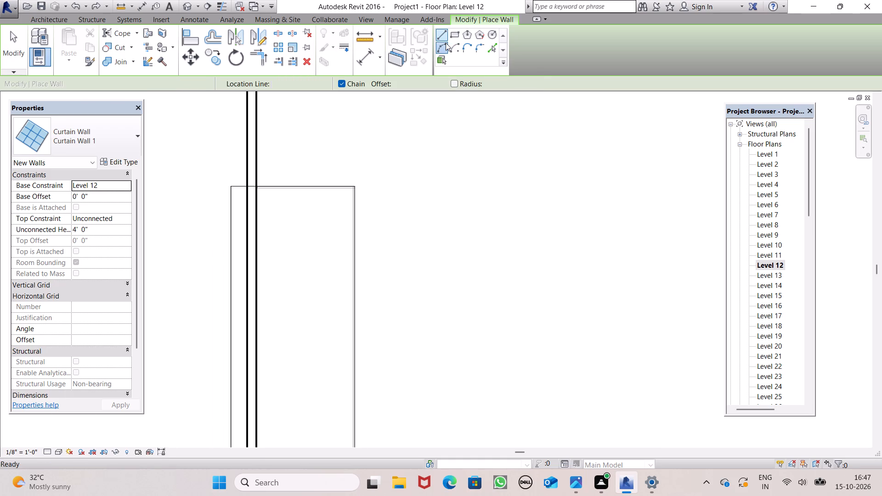
{"action": "left_click", "coordinate": [441, 32]}
{"action": "scroll", "coordinate": [424, 73], "scroll_direction": "down", "scroll_amount": 4}
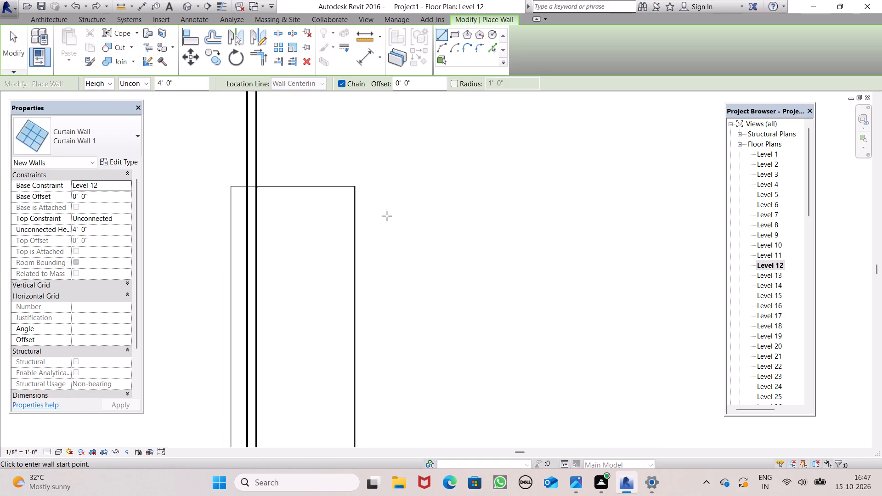
{"action": "scroll", "coordinate": [387, 152], "scroll_direction": "down", "scroll_amount": 2}
{"action": "scroll", "coordinate": [366, 270], "scroll_direction": "down", "scroll_amount": 3}
{"action": "scroll", "coordinate": [368, 352], "scroll_direction": "up", "scroll_amount": 2}
{"action": "scroll", "coordinate": [333, 184], "scroll_direction": "down", "scroll_amount": 7}
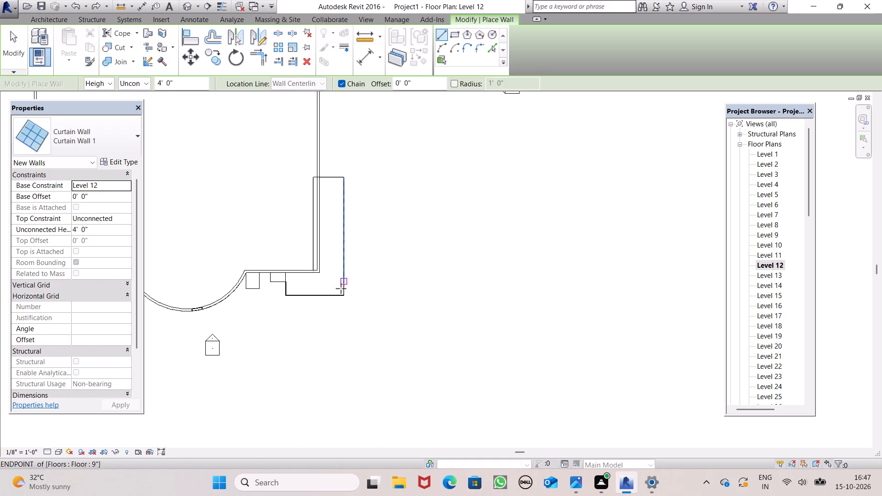
{"action": "scroll", "coordinate": [341, 291], "scroll_direction": "up", "scroll_amount": 11}
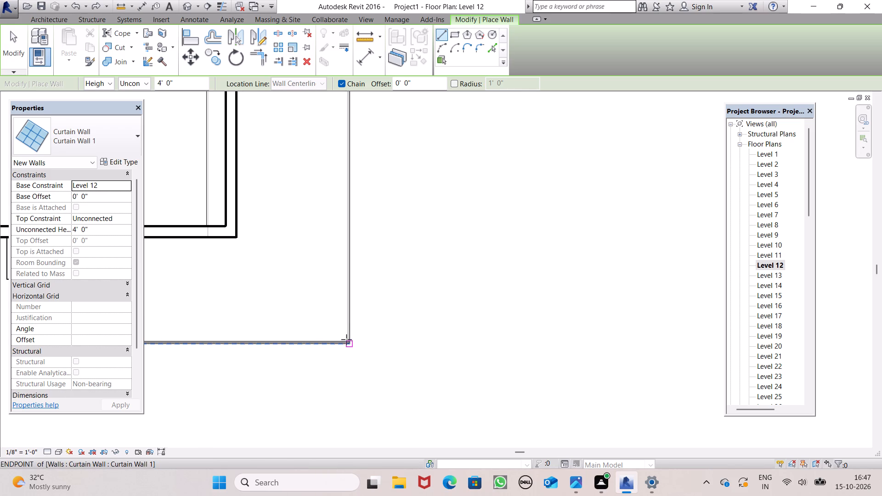
{"action": "left_click_drag", "start_coordinate": [347, 341], "coordinate": [348, 330]}
{"action": "scroll", "coordinate": [338, 215], "scroll_direction": "down", "scroll_amount": 6}
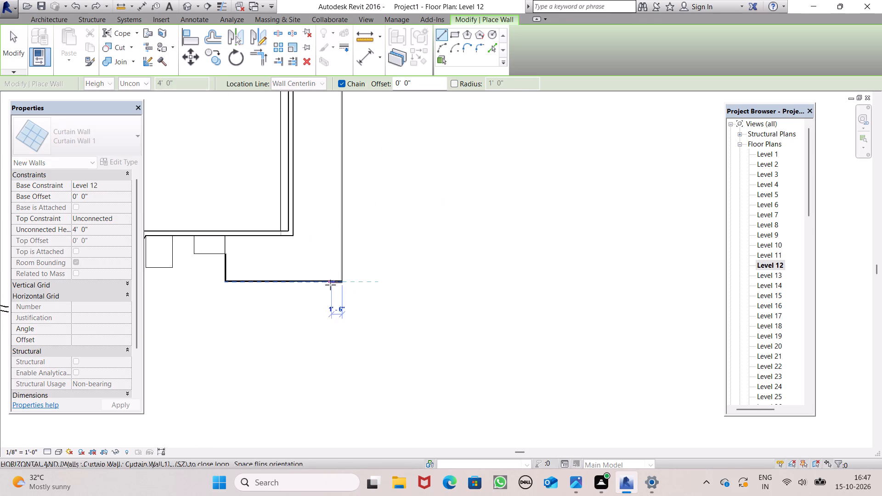
{"action": "scroll", "coordinate": [358, 224], "scroll_direction": "down", "scroll_amount": 6}
{"action": "scroll", "coordinate": [349, 139], "scroll_direction": "up", "scroll_amount": 7}
{"action": "scroll", "coordinate": [329, 242], "scroll_direction": "up", "scroll_amount": 3}
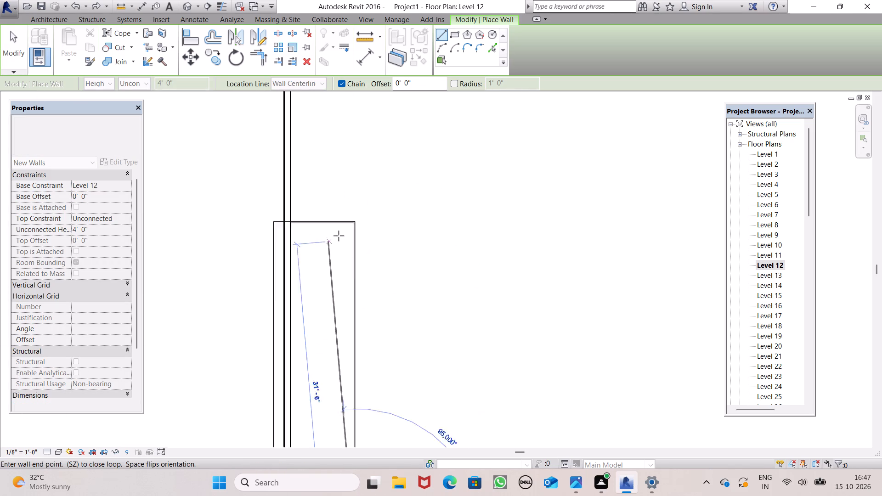
{"action": "scroll", "coordinate": [339, 236], "scroll_direction": "up", "scroll_amount": 4}
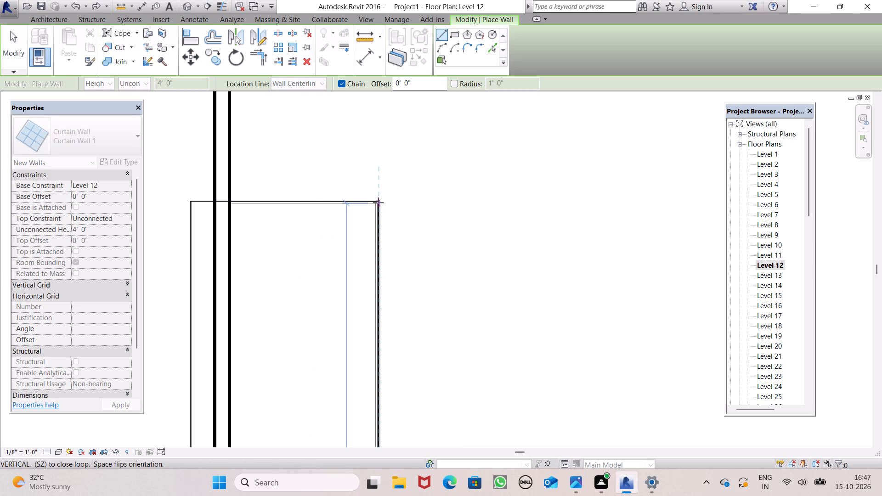
{"action": "left_click", "coordinate": [378, 203]}
Close off the slab's north edge with a curtain wall about 6' 10" long, running west to the building's east wall.
{"action": "left_click", "coordinate": [230, 201]}
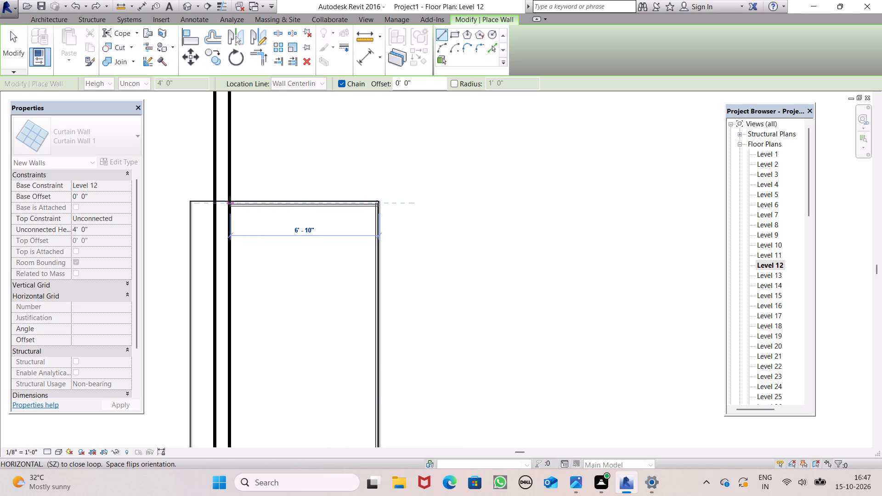
{"action": "key", "text": "Escape"}
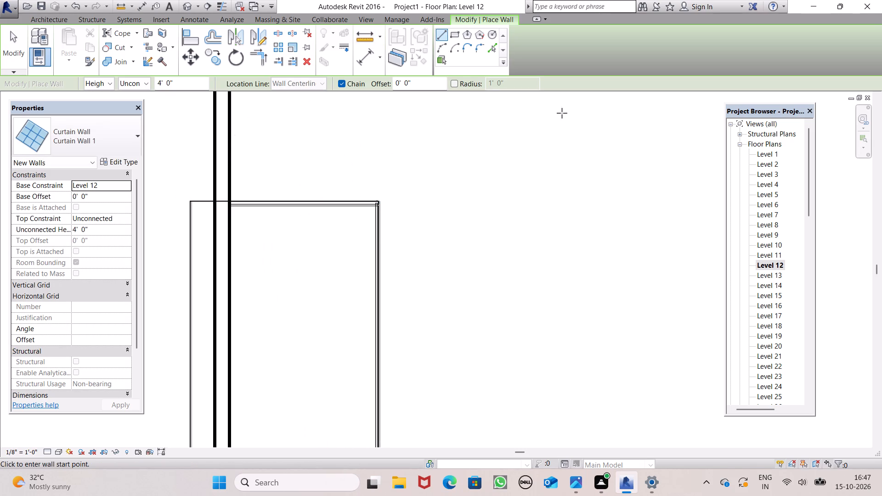
In the 3D view, select the balcony slab directly above the topmost railing and examine which level it is assigned to.
{"action": "double_click", "coordinate": [774, 284]}
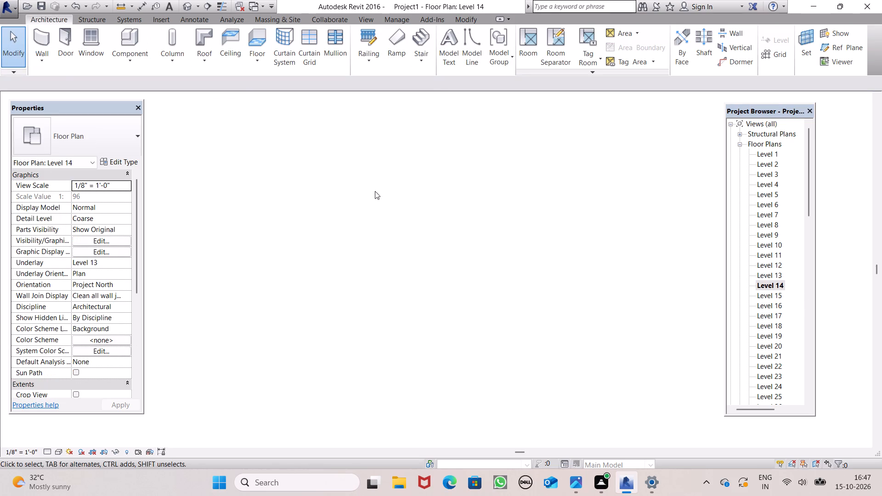
{"action": "left_click", "coordinate": [185, 9]}
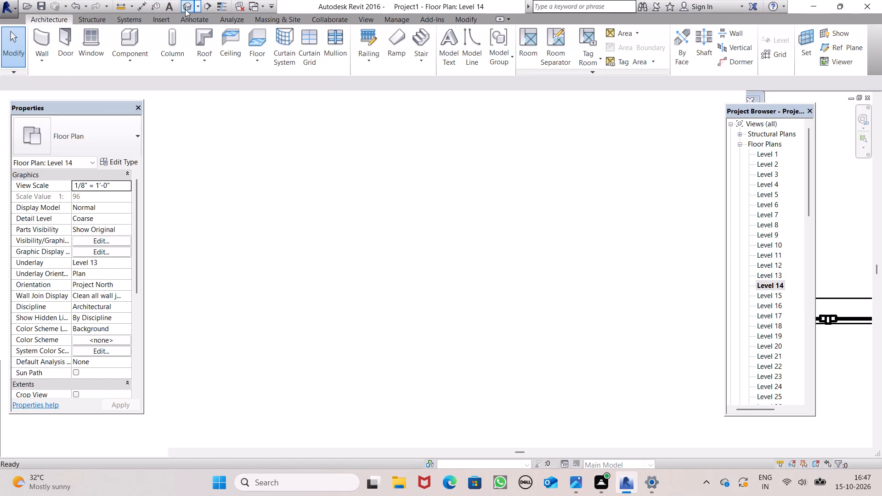
{"action": "scroll", "coordinate": [200, 163], "scroll_direction": "down", "scroll_amount": 5}
{"action": "scroll", "coordinate": [246, 212], "scroll_direction": "down", "scroll_amount": 3}
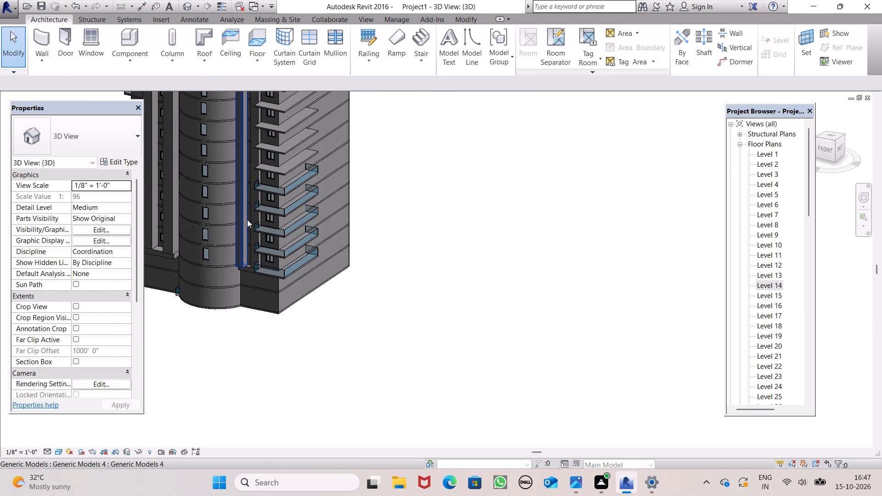
{"action": "scroll", "coordinate": [247, 220], "scroll_direction": "down", "scroll_amount": 9}
{"action": "scroll", "coordinate": [256, 165], "scroll_direction": "up", "scroll_amount": 5}
{"action": "scroll", "coordinate": [256, 165], "scroll_direction": "down", "scroll_amount": 1}
{"action": "scroll", "coordinate": [256, 165], "scroll_direction": "up", "scroll_amount": 1}
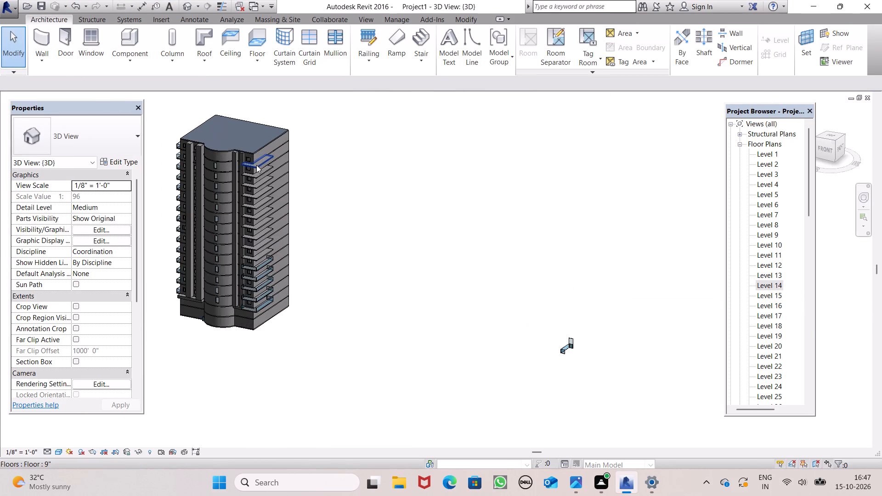
{"action": "scroll", "coordinate": [256, 165], "scroll_direction": "up", "scroll_amount": 1}
{"action": "scroll", "coordinate": [279, 221], "scroll_direction": "up", "scroll_amount": 6}
{"action": "scroll", "coordinate": [279, 229], "scroll_direction": "down", "scroll_amount": 1}
{"action": "left_click", "coordinate": [254, 304]}
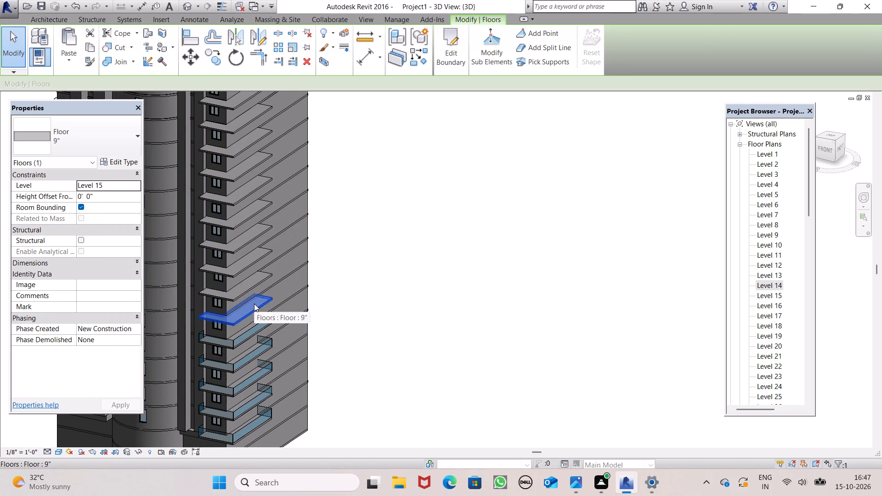
{"action": "left_click", "coordinate": [402, 313]}
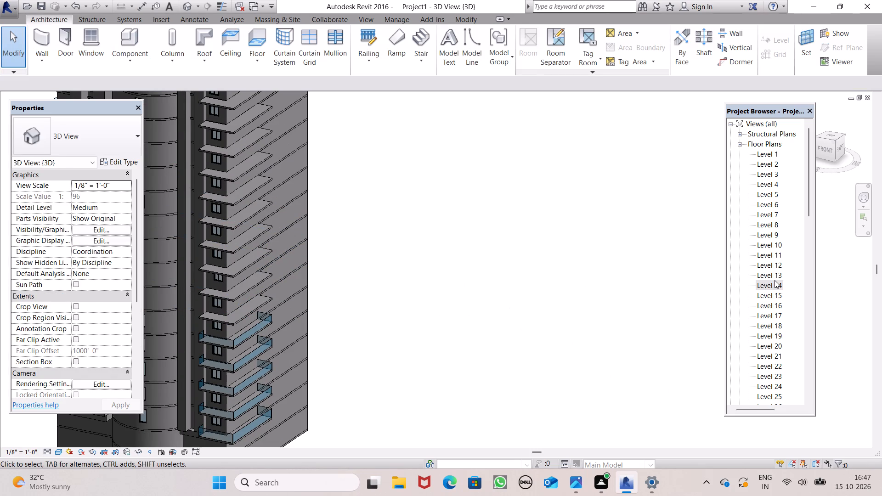
On the Level 14 plan, dismiss the save reminder without saving and draw a curtain wall about 6' 10" along the southeast balcony slab's north edge.
{"action": "double_click", "coordinate": [775, 280]}
{"action": "scroll", "coordinate": [534, 316], "scroll_direction": "down", "scroll_amount": 3}
{"action": "scroll", "coordinate": [517, 326], "scroll_direction": "up", "scroll_amount": 1}
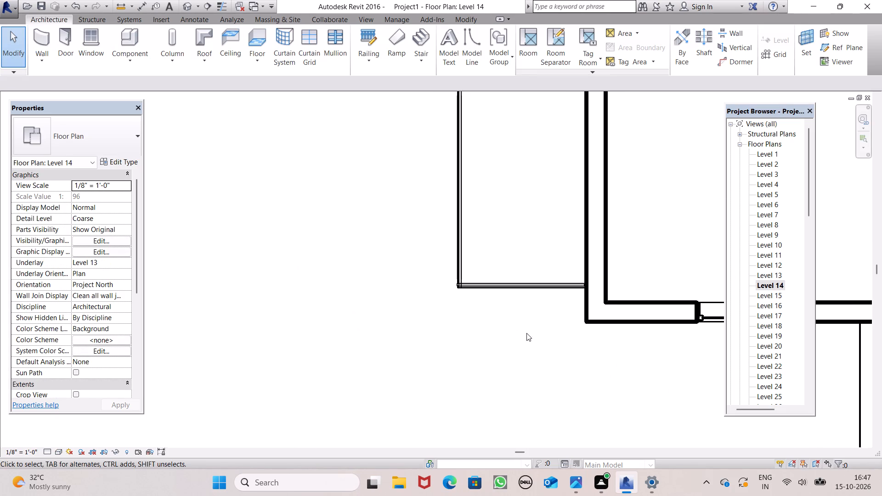
{"action": "scroll", "coordinate": [497, 378], "scroll_direction": "down", "scroll_amount": 3}
{"action": "scroll", "coordinate": [430, 375], "scroll_direction": "down", "scroll_amount": 2}
{"action": "scroll", "coordinate": [375, 355], "scroll_direction": "down", "scroll_amount": 8}
{"action": "scroll", "coordinate": [283, 337], "scroll_direction": "down", "scroll_amount": 7}
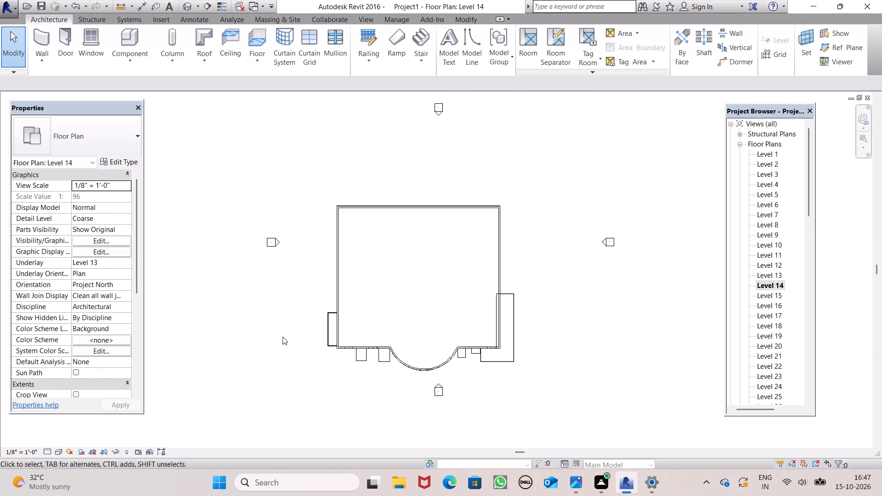
{"action": "scroll", "coordinate": [283, 337], "scroll_direction": "down", "scroll_amount": 1}
{"action": "scroll", "coordinate": [524, 371], "scroll_direction": "up", "scroll_amount": 8}
{"action": "scroll", "coordinate": [199, 307], "scroll_direction": "up", "scroll_amount": 2}
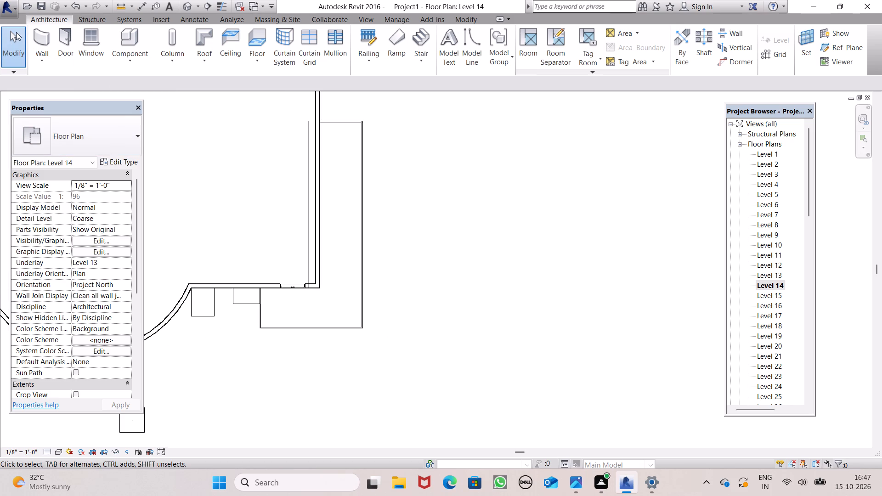
{"action": "left_click", "coordinate": [40, 40]}
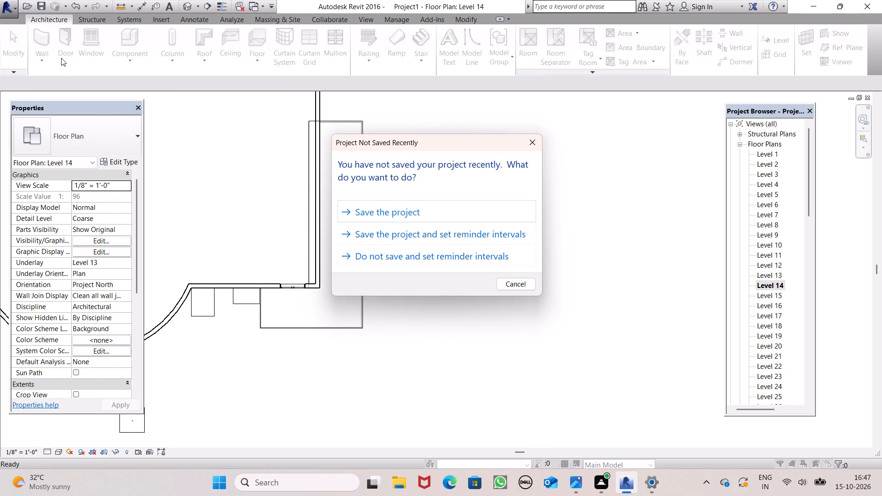
{"action": "left_click", "coordinate": [47, 32]}
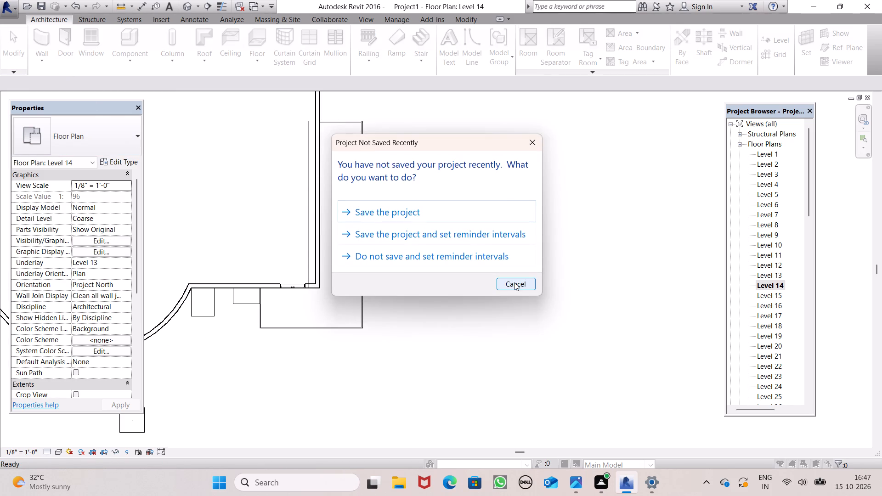
{"action": "left_click", "coordinate": [514, 282]}
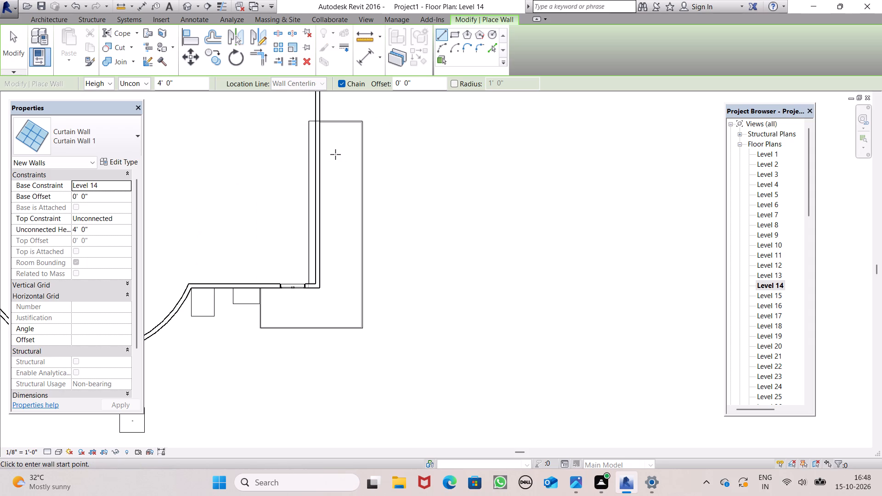
{"action": "scroll", "coordinate": [336, 54], "scroll_direction": "up", "scroll_amount": 6}
{"action": "scroll", "coordinate": [308, 115], "scroll_direction": "up", "scroll_amount": 1}
{"action": "scroll", "coordinate": [308, 117], "scroll_direction": "down", "scroll_amount": 1}
{"action": "scroll", "coordinate": [308, 117], "scroll_direction": "up", "scroll_amount": 2}
{"action": "scroll", "coordinate": [311, 153], "scroll_direction": "up", "scroll_amount": 3}
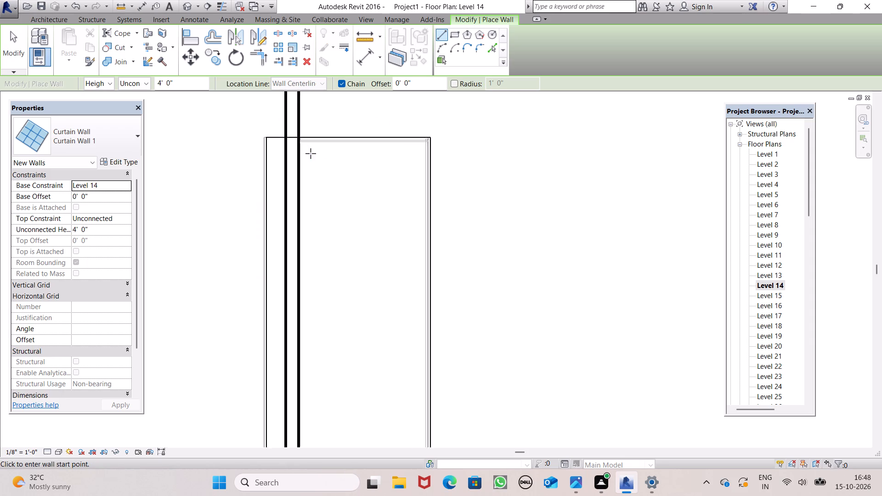
{"action": "scroll", "coordinate": [311, 153], "scroll_direction": "up", "scroll_amount": 2}
{"action": "left_click_drag", "start_coordinate": [290, 132], "coordinate": [297, 131]}
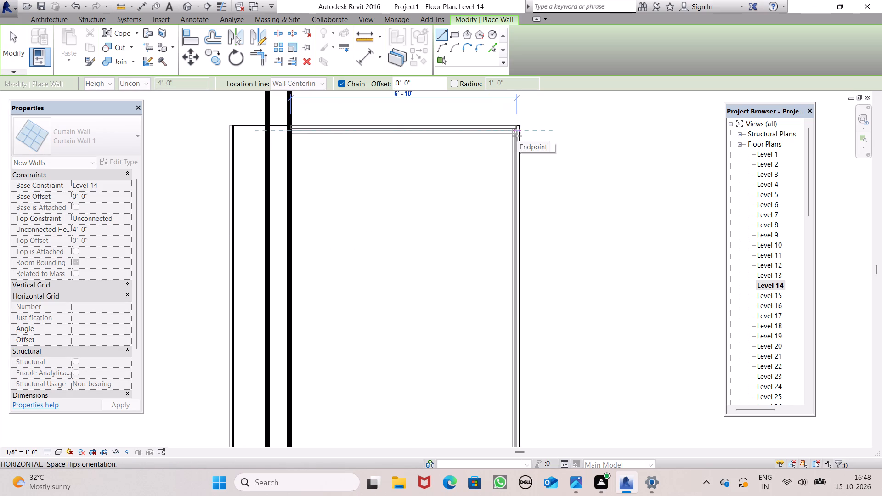
{"action": "left_click", "coordinate": [517, 136]}
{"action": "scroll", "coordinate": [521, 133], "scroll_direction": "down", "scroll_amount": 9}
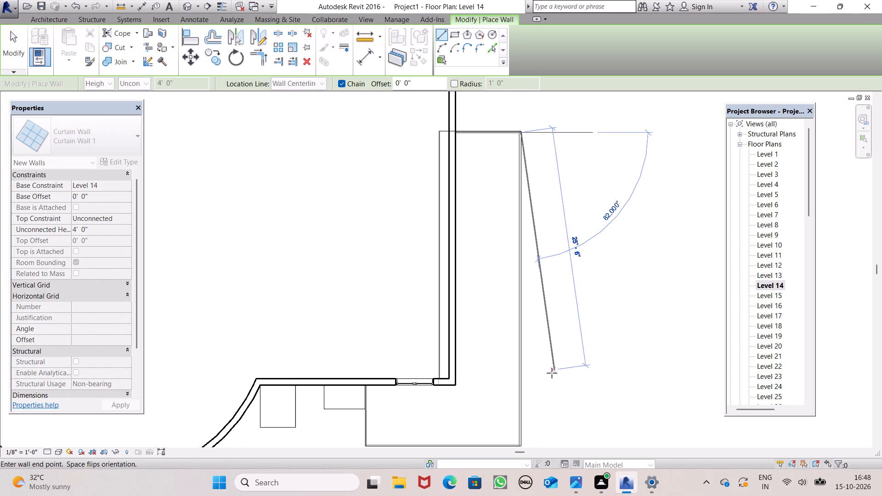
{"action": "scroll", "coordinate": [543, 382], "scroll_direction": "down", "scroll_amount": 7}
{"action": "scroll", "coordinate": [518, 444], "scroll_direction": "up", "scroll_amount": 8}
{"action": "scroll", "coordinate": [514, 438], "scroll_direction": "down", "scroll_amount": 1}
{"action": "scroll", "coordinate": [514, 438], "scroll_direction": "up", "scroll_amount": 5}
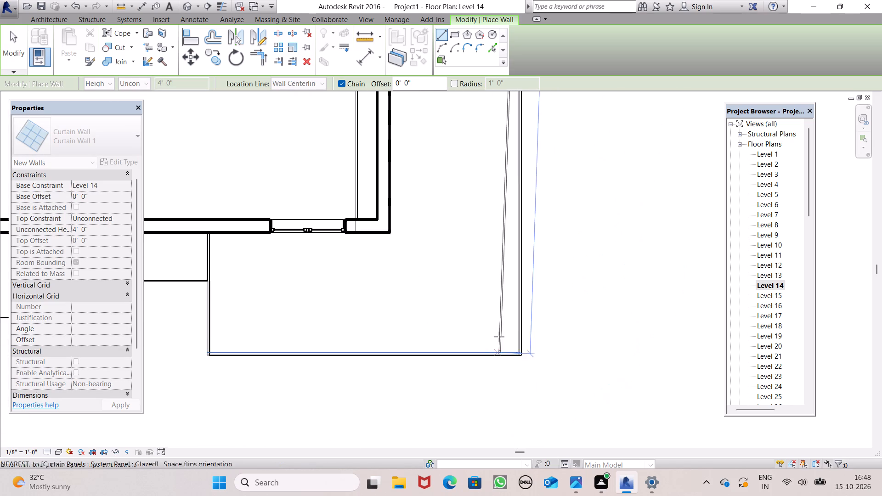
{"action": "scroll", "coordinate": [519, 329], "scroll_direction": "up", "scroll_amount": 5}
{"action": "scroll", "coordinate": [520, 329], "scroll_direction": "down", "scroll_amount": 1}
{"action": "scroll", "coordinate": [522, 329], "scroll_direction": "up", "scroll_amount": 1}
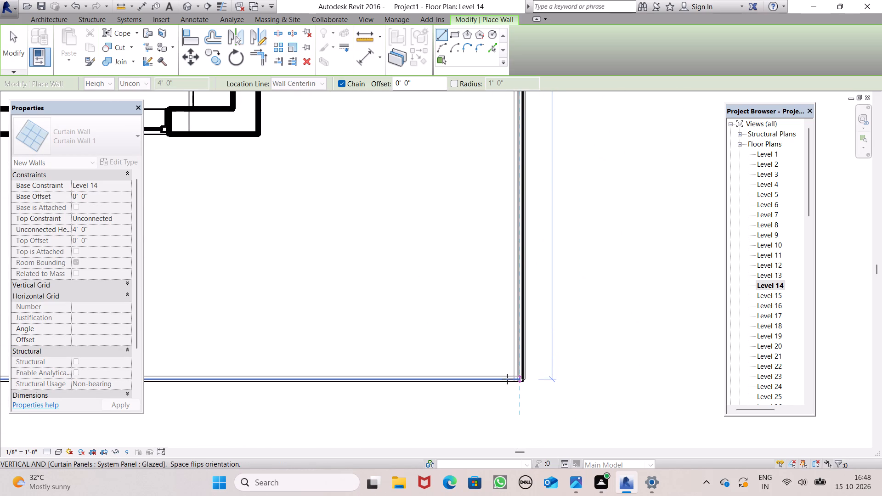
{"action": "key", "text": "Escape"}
Draw chained curtain walls from the adjoining small slab's corner about 3' 11" south along the balcony's west edge, and east to its southeast corner.
{"action": "scroll", "coordinate": [524, 362], "scroll_direction": "down", "scroll_amount": 6}
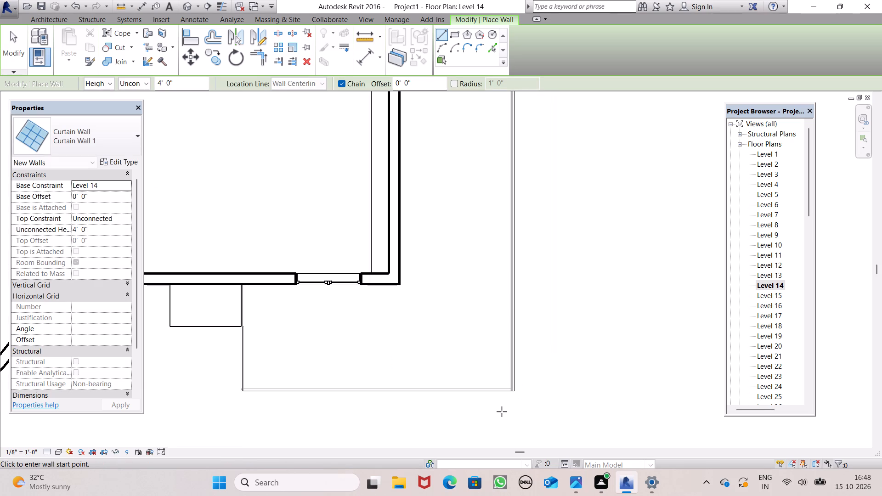
{"action": "scroll", "coordinate": [514, 316], "scroll_direction": "down", "scroll_amount": 1}
{"action": "scroll", "coordinate": [159, 373], "scroll_direction": "up", "scroll_amount": 4}
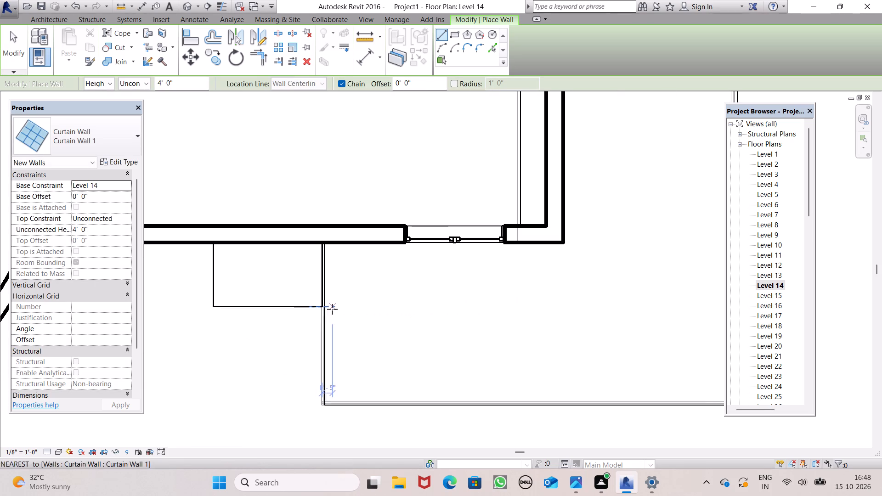
{"action": "left_click", "coordinate": [326, 310]}
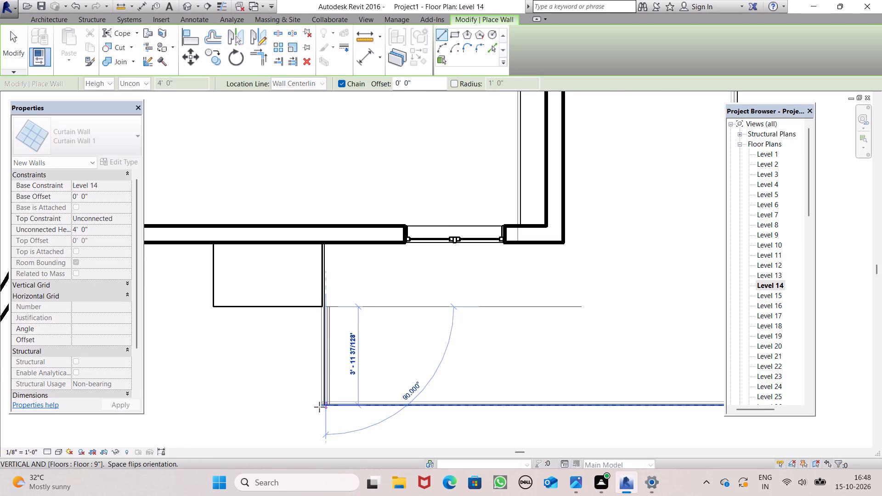
{"action": "left_click_drag", "start_coordinate": [322, 404], "coordinate": [326, 404]}
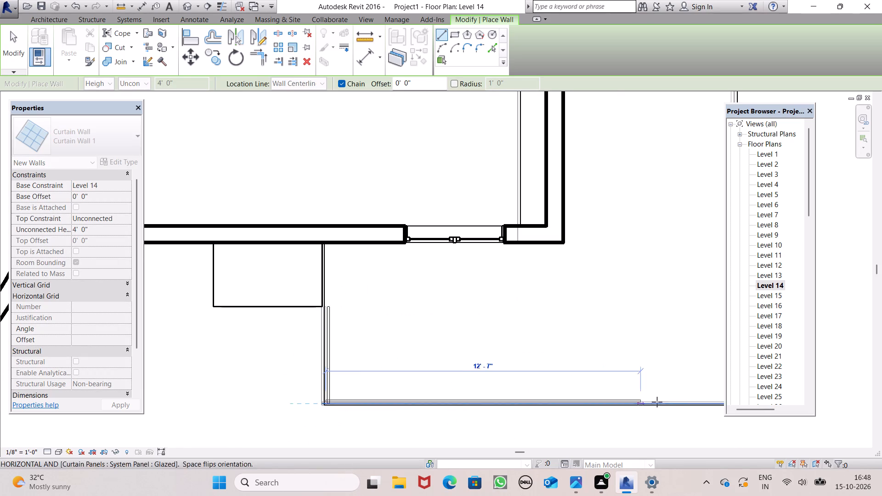
{"action": "scroll", "coordinate": [446, 364], "scroll_direction": "down", "scroll_amount": 3}
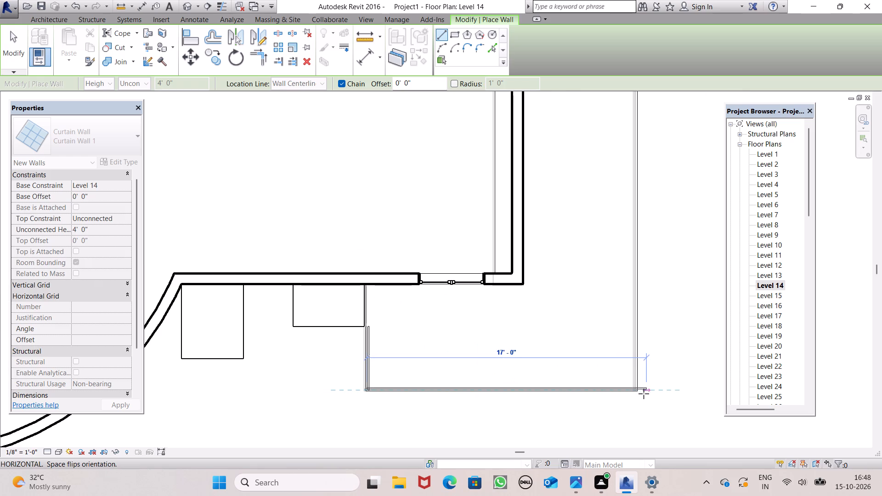
{"action": "left_click", "coordinate": [635, 393]}
Continue the curtain wall from the southeast corner north along the slab's east edge to the northeast corner and end the chain.
{"action": "scroll", "coordinate": [625, 298], "scroll_direction": "down", "scroll_amount": 7}
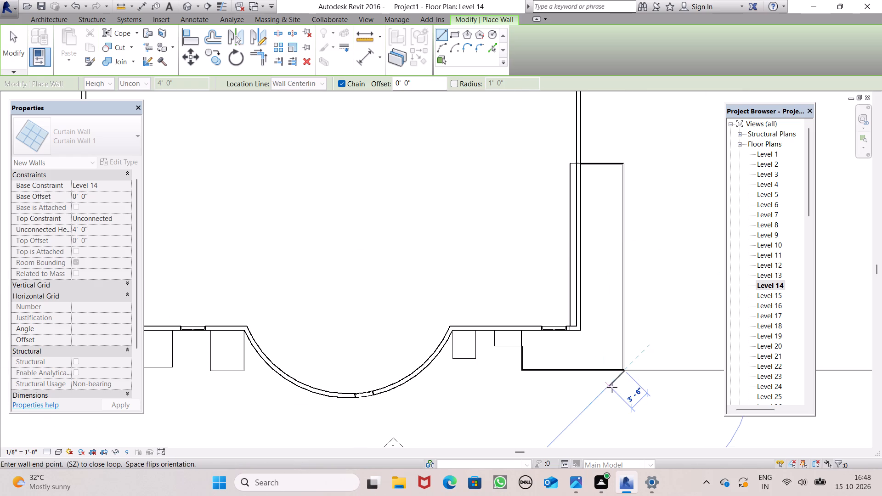
{"action": "scroll", "coordinate": [618, 188], "scroll_direction": "up", "scroll_amount": 4}
{"action": "scroll", "coordinate": [617, 172], "scroll_direction": "down", "scroll_amount": 1}
{"action": "scroll", "coordinate": [617, 172], "scroll_direction": "up", "scroll_amount": 6}
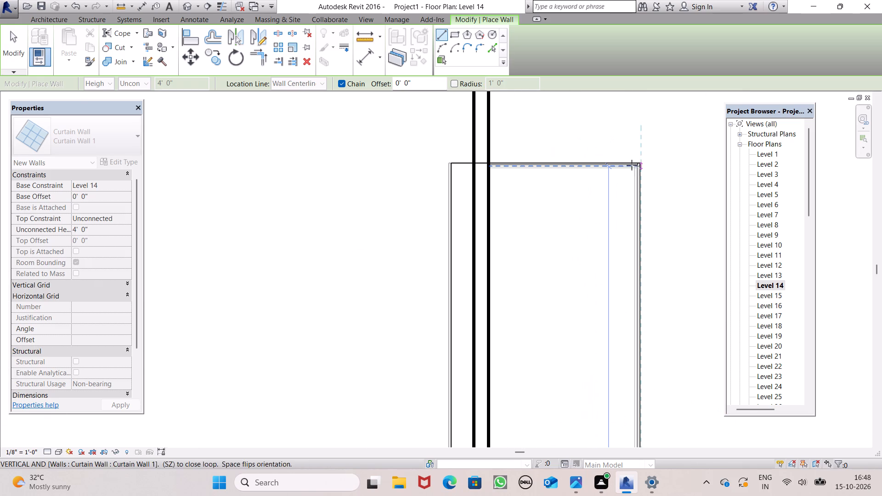
{"action": "scroll", "coordinate": [635, 166], "scroll_direction": "up", "scroll_amount": 12}
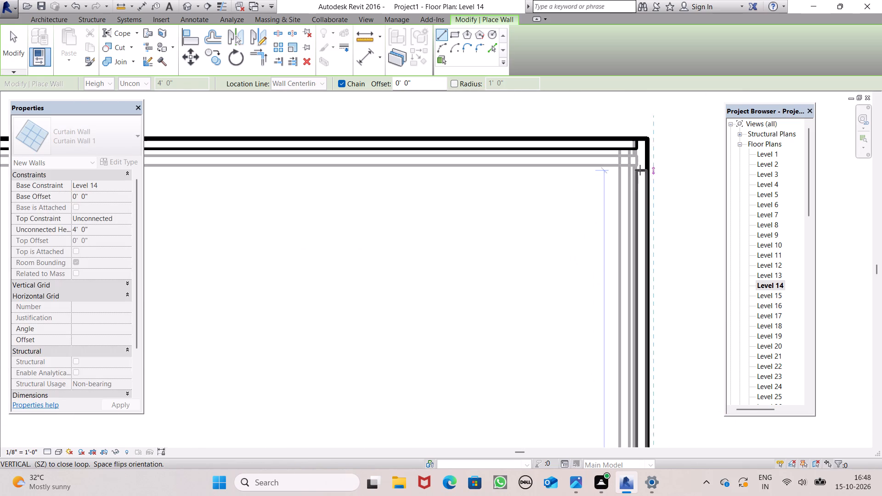
{"action": "left_click", "coordinate": [610, 141]}
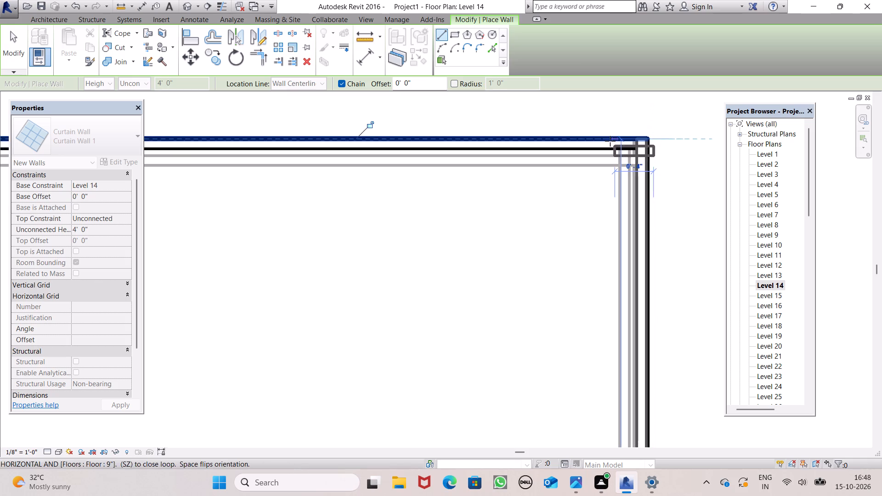
{"action": "key", "text": "Escape"}
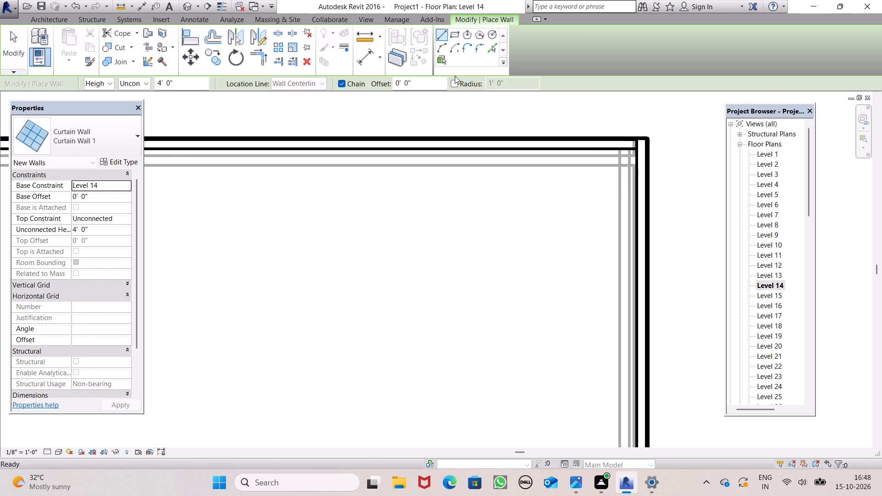
In the 3D view, select the balcony slab directly above the topmost railing and examine which level it is assigned to.
{"action": "scroll", "coordinate": [449, 137], "scroll_direction": "down", "scroll_amount": 6}
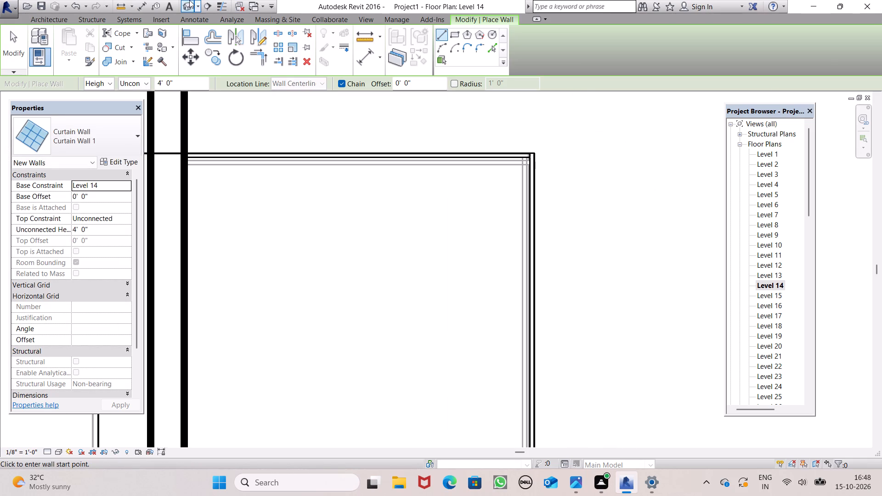
{"action": "left_click", "coordinate": [185, 1]}
{"action": "scroll", "coordinate": [334, 156], "scroll_direction": "down", "scroll_amount": 6}
{"action": "key", "text": "Escape"}
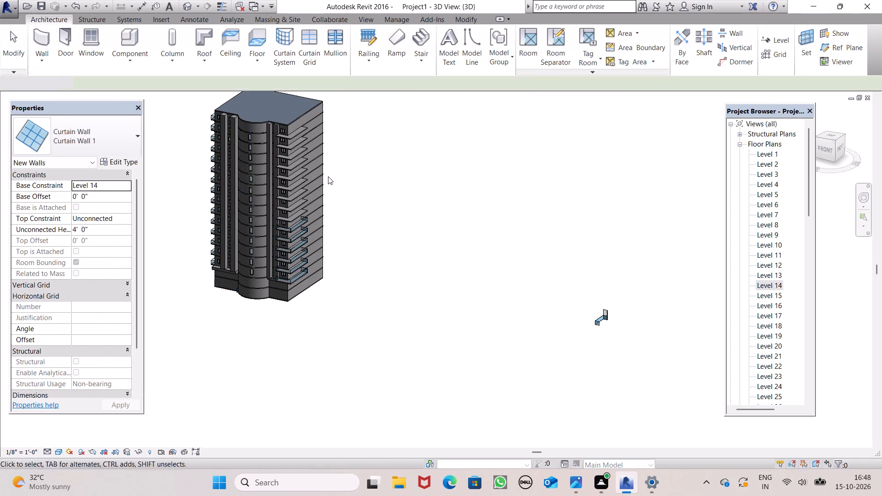
{"action": "key", "text": "Escape"}
{"action": "scroll", "coordinate": [302, 214], "scroll_direction": "up", "scroll_amount": 8}
{"action": "key", "text": "Escape"}
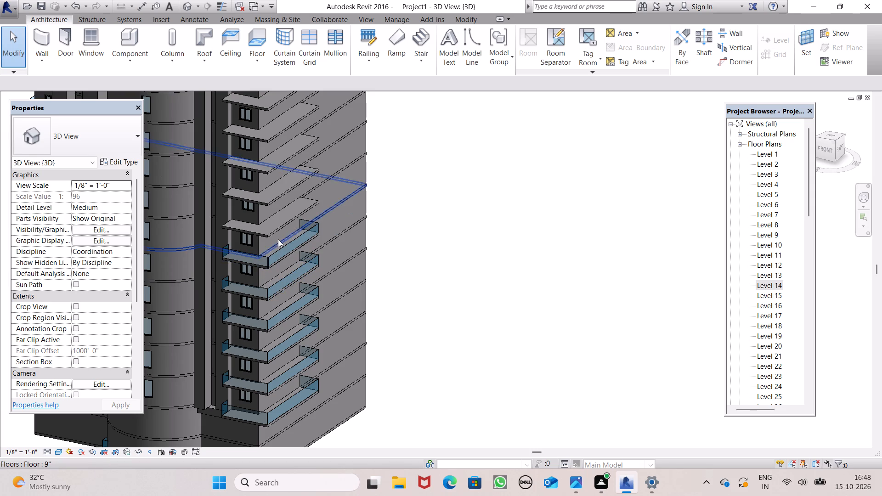
{"action": "left_click", "coordinate": [265, 231]}
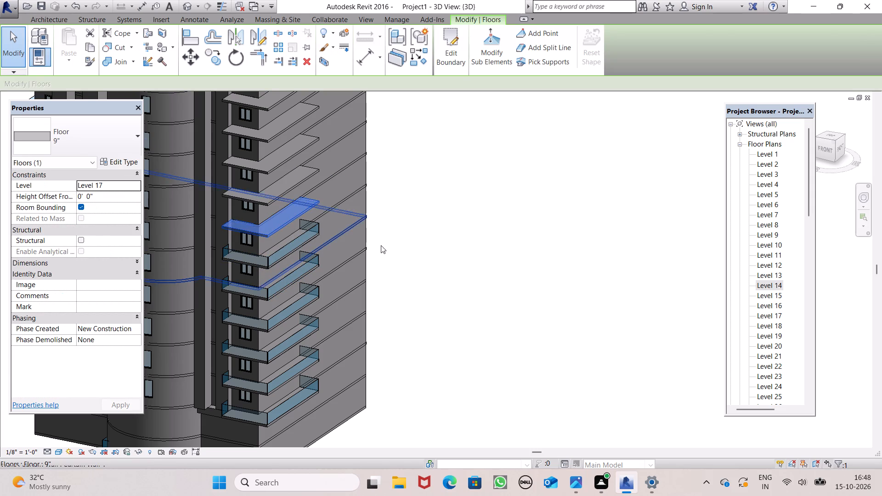
{"action": "key", "text": "Escape"}
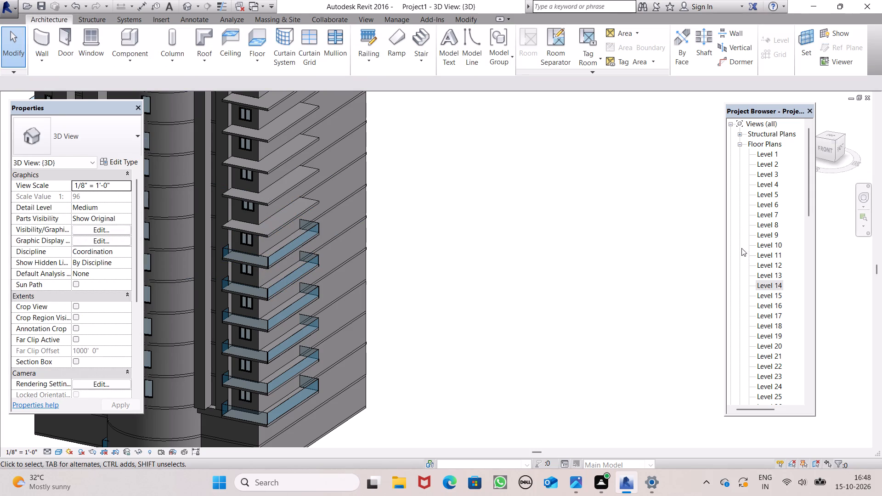
Open the Level 16 floor plan and examine the southeast corner balcony slab's outline.
{"action": "double_click", "coordinate": [770, 304]}
{"action": "scroll", "coordinate": [633, 286], "scroll_direction": "down", "scroll_amount": 3}
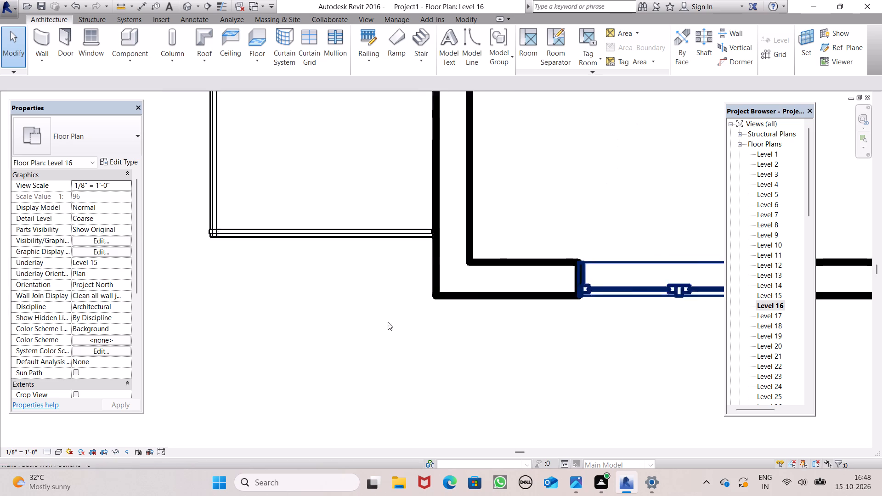
{"action": "scroll", "coordinate": [388, 322], "scroll_direction": "down", "scroll_amount": 1}
{"action": "scroll", "coordinate": [243, 324], "scroll_direction": "down", "scroll_amount": 6}
{"action": "scroll", "coordinate": [185, 287], "scroll_direction": "down", "scroll_amount": 5}
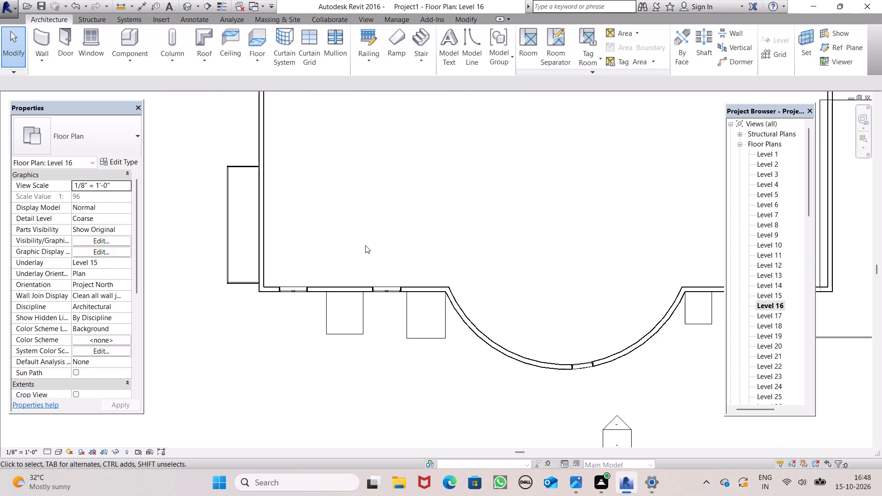
{"action": "scroll", "coordinate": [365, 245], "scroll_direction": "down", "scroll_amount": 9}
{"action": "scroll", "coordinate": [479, 216], "scroll_direction": "up", "scroll_amount": 7}
{"action": "scroll", "coordinate": [609, 217], "scroll_direction": "up", "scroll_amount": 5}
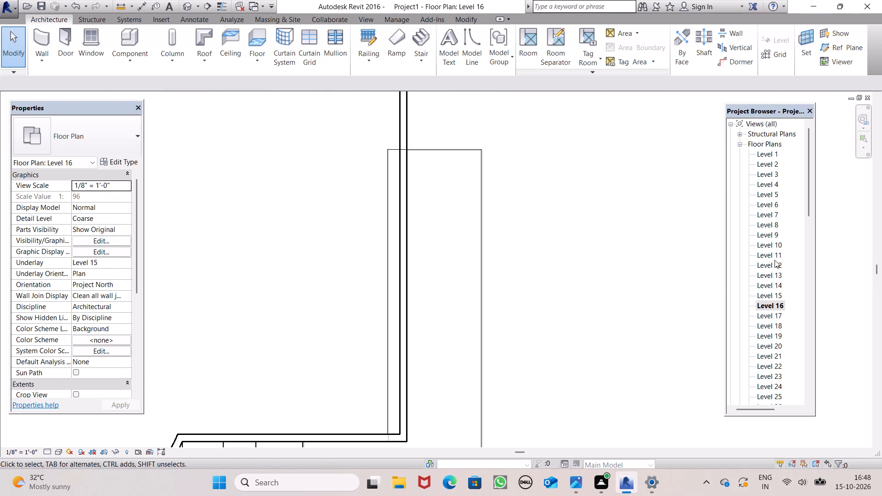
Open the Level 15 floor plan.
{"action": "double_click", "coordinate": [779, 300]}
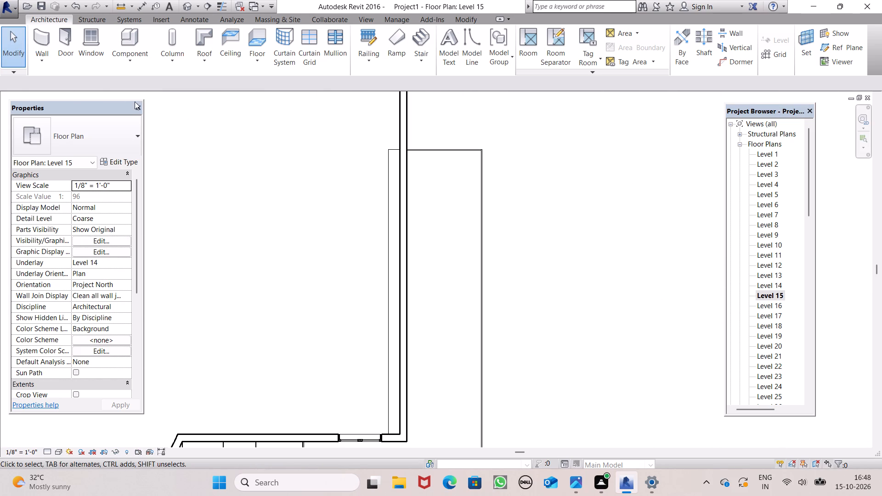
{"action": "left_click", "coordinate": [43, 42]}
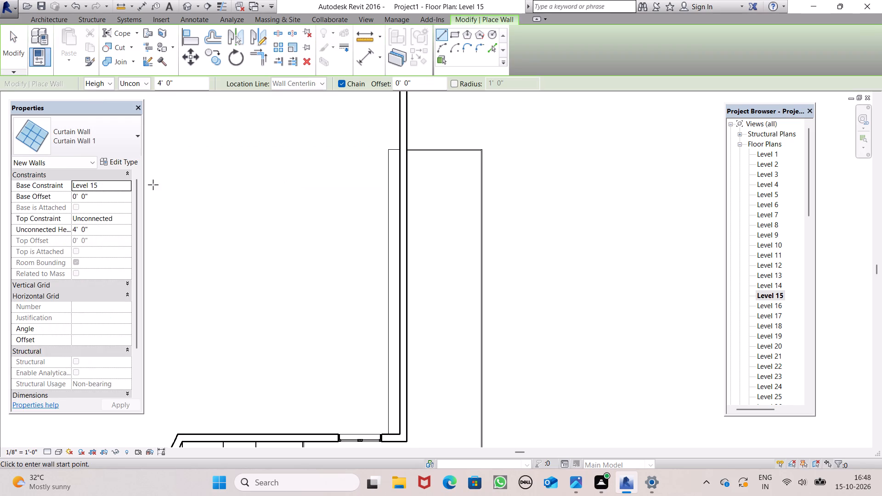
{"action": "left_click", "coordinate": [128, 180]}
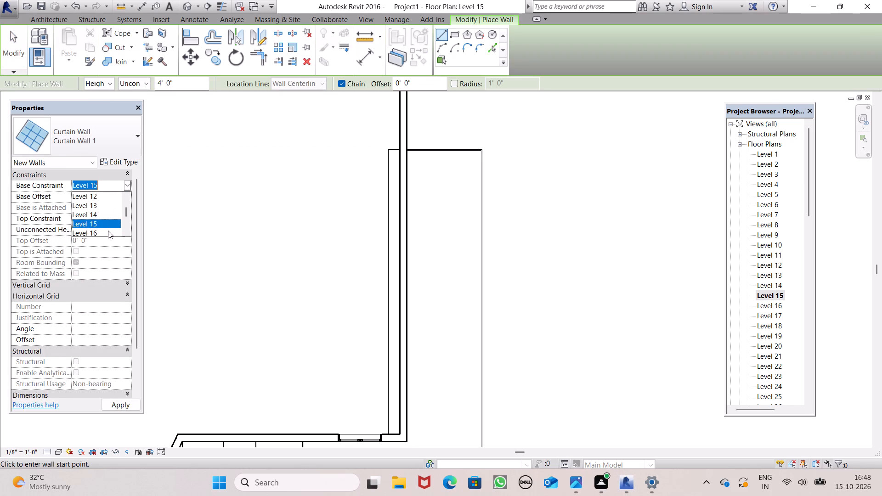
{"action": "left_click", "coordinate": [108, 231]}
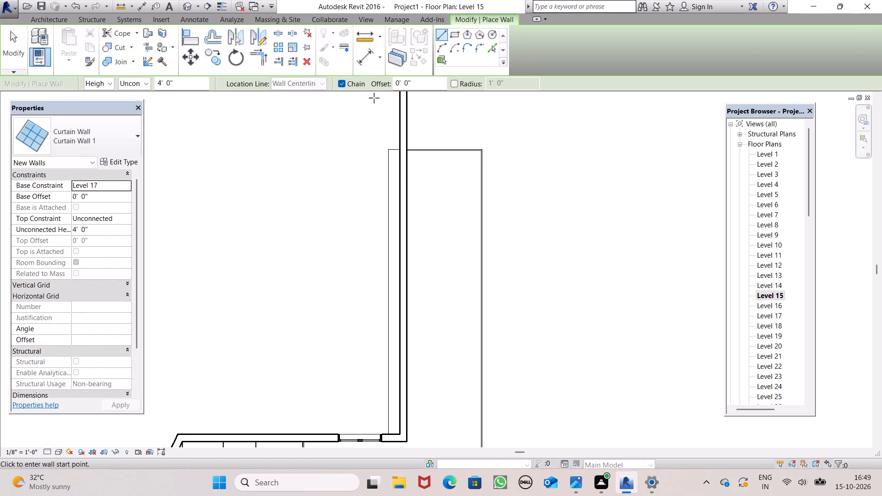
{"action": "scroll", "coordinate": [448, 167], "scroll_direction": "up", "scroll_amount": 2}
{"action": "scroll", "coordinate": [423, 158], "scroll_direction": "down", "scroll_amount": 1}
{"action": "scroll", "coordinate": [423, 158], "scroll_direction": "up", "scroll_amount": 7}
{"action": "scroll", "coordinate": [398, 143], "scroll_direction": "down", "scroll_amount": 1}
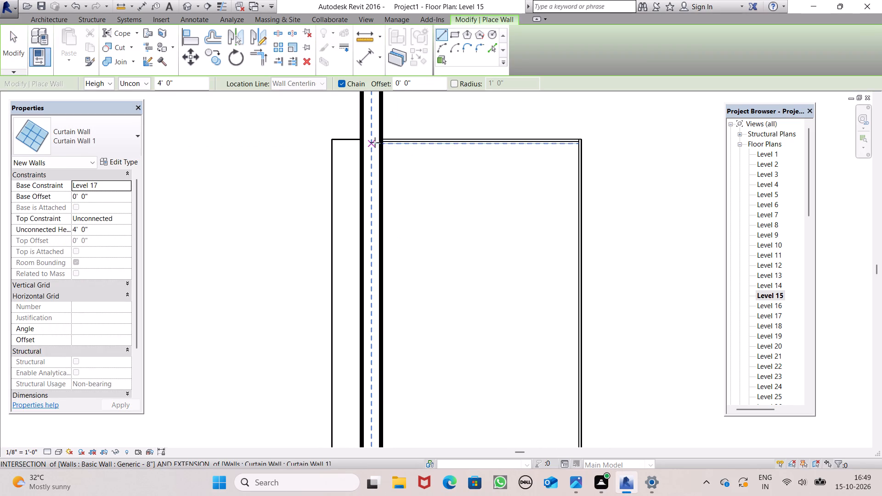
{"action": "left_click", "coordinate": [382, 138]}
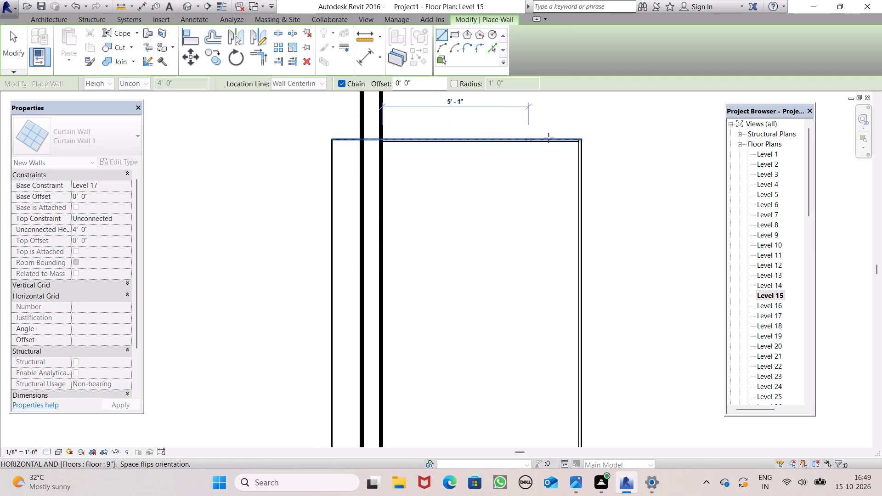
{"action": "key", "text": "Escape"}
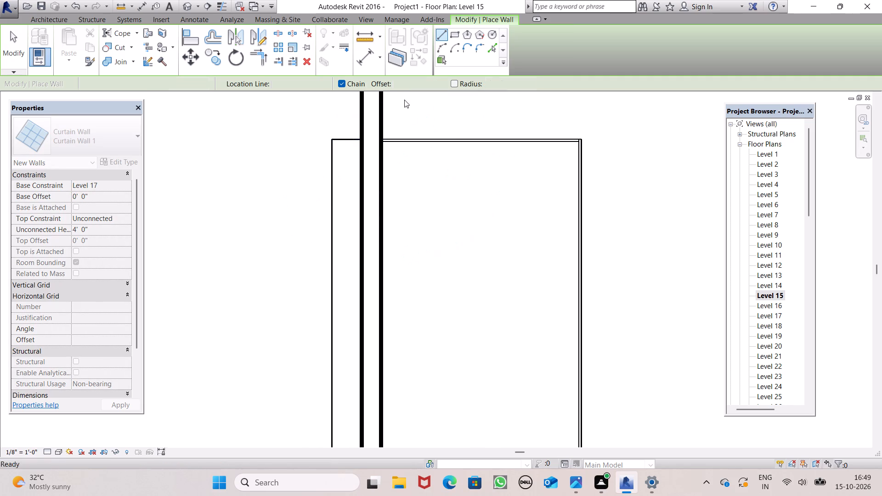
Draw a 4' 0" high Level 15 curtain wall along the balcony slab's north edge, from the building wall to the northeast corner.
{"action": "left_click", "coordinate": [384, 142]}
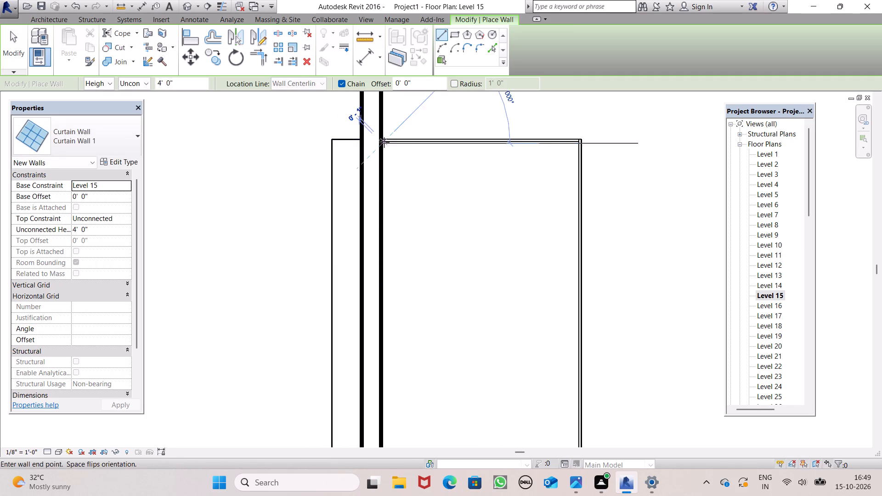
{"action": "left_click", "coordinate": [579, 140]}
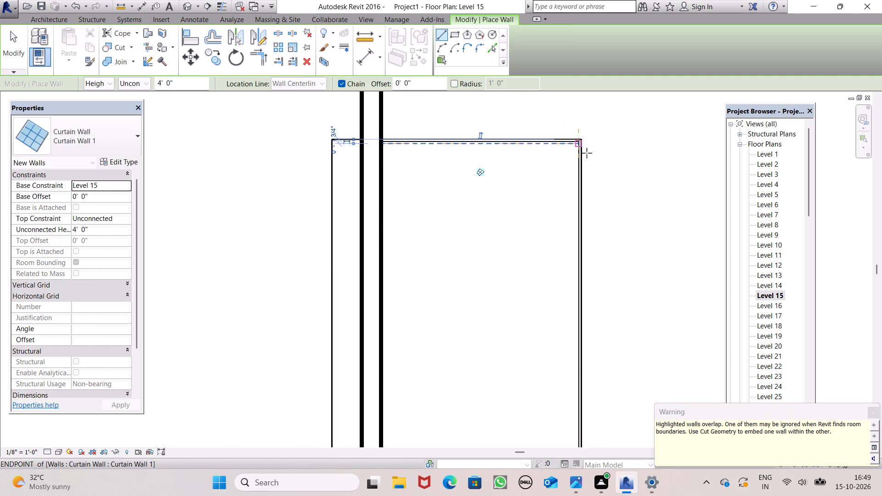
{"action": "scroll", "coordinate": [588, 185], "scroll_direction": "down", "scroll_amount": 2}
{"action": "key", "text": "Escape"}
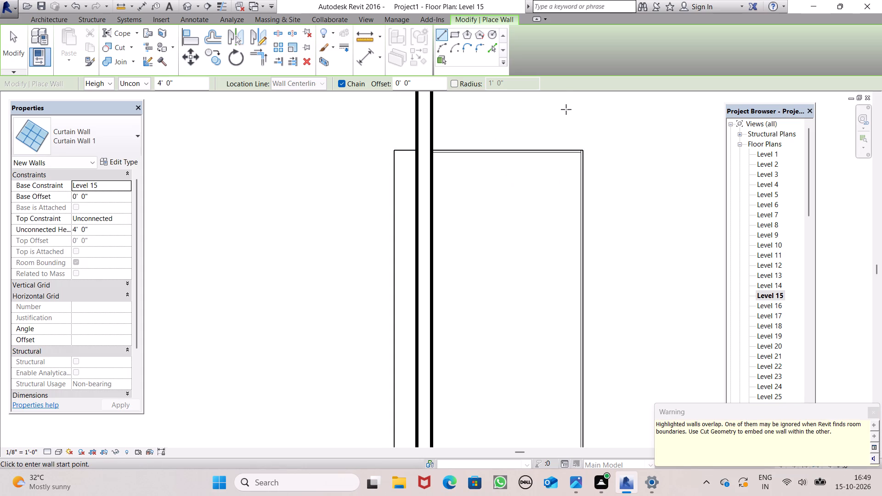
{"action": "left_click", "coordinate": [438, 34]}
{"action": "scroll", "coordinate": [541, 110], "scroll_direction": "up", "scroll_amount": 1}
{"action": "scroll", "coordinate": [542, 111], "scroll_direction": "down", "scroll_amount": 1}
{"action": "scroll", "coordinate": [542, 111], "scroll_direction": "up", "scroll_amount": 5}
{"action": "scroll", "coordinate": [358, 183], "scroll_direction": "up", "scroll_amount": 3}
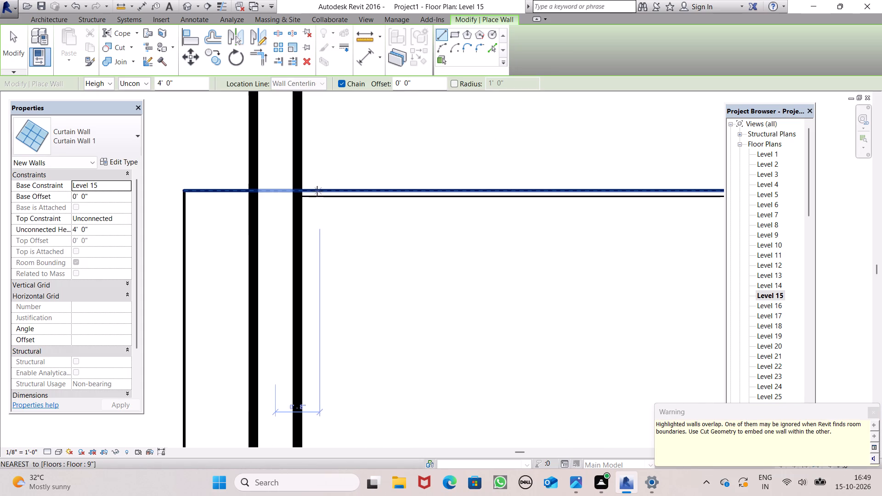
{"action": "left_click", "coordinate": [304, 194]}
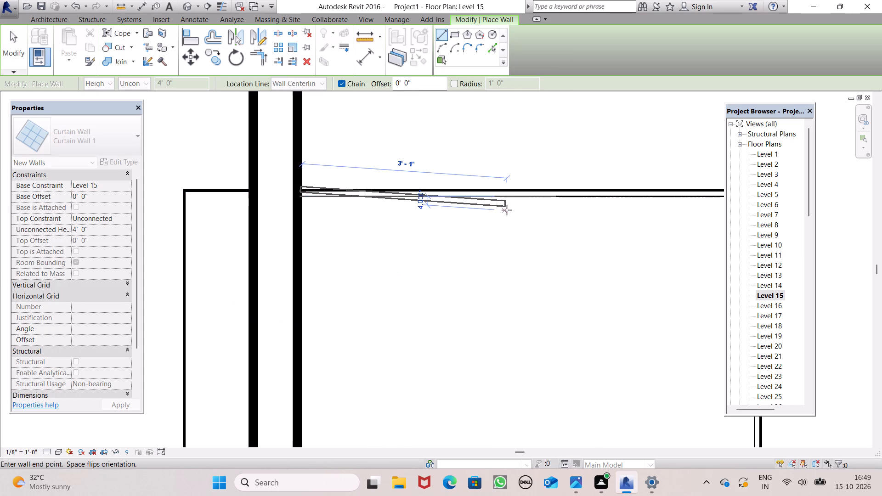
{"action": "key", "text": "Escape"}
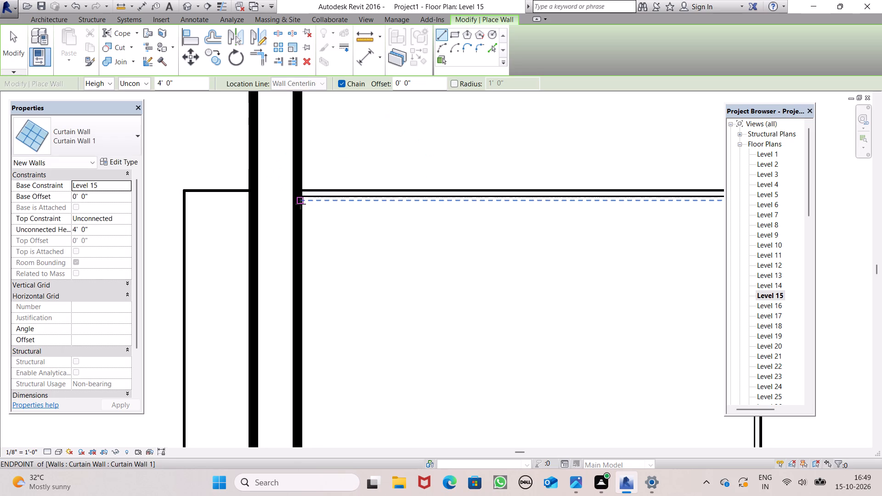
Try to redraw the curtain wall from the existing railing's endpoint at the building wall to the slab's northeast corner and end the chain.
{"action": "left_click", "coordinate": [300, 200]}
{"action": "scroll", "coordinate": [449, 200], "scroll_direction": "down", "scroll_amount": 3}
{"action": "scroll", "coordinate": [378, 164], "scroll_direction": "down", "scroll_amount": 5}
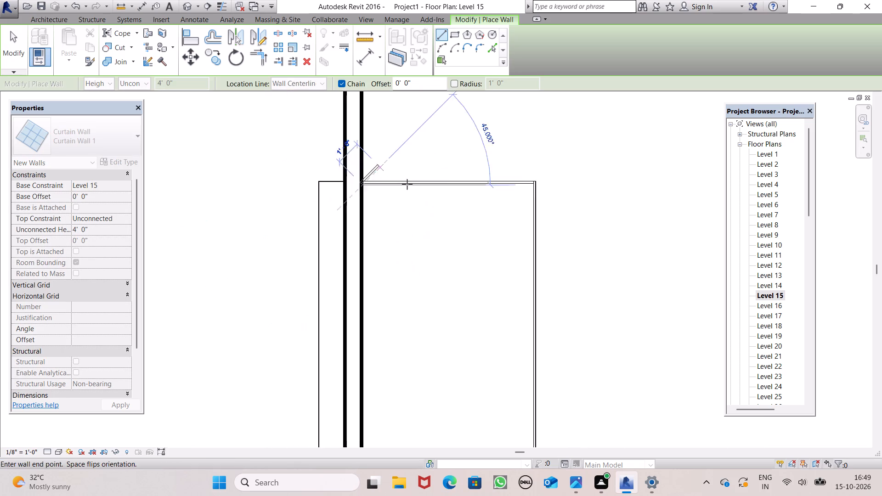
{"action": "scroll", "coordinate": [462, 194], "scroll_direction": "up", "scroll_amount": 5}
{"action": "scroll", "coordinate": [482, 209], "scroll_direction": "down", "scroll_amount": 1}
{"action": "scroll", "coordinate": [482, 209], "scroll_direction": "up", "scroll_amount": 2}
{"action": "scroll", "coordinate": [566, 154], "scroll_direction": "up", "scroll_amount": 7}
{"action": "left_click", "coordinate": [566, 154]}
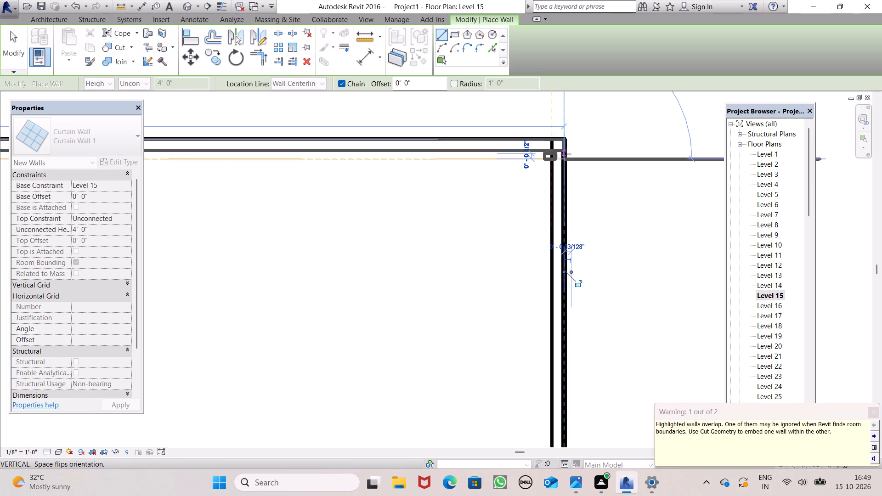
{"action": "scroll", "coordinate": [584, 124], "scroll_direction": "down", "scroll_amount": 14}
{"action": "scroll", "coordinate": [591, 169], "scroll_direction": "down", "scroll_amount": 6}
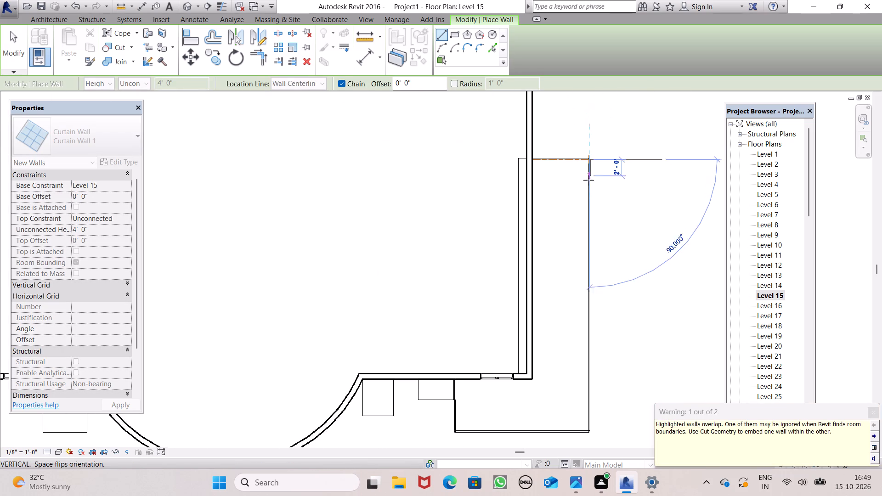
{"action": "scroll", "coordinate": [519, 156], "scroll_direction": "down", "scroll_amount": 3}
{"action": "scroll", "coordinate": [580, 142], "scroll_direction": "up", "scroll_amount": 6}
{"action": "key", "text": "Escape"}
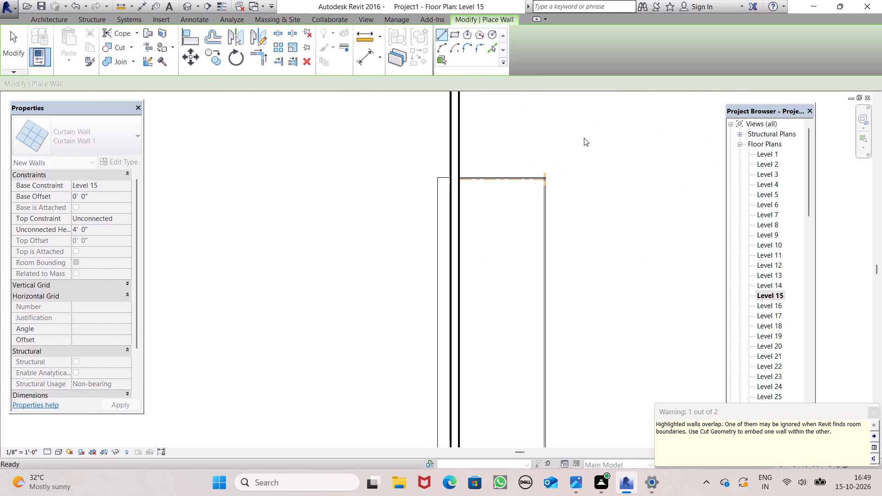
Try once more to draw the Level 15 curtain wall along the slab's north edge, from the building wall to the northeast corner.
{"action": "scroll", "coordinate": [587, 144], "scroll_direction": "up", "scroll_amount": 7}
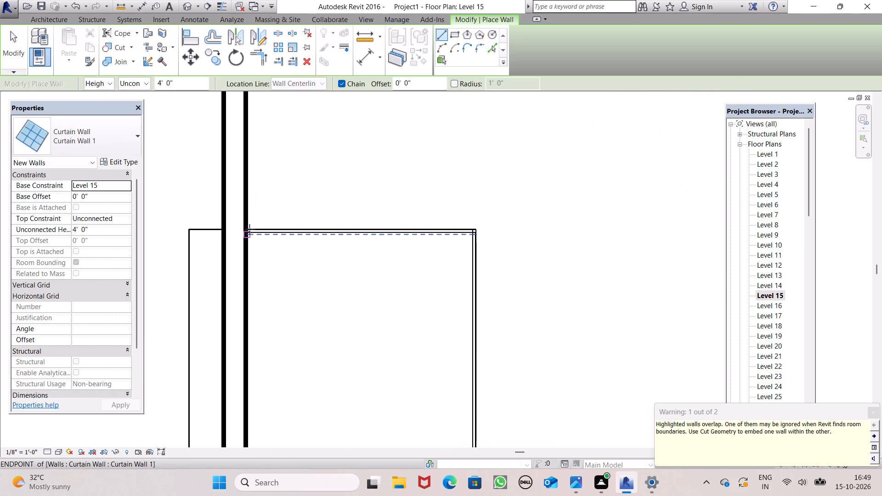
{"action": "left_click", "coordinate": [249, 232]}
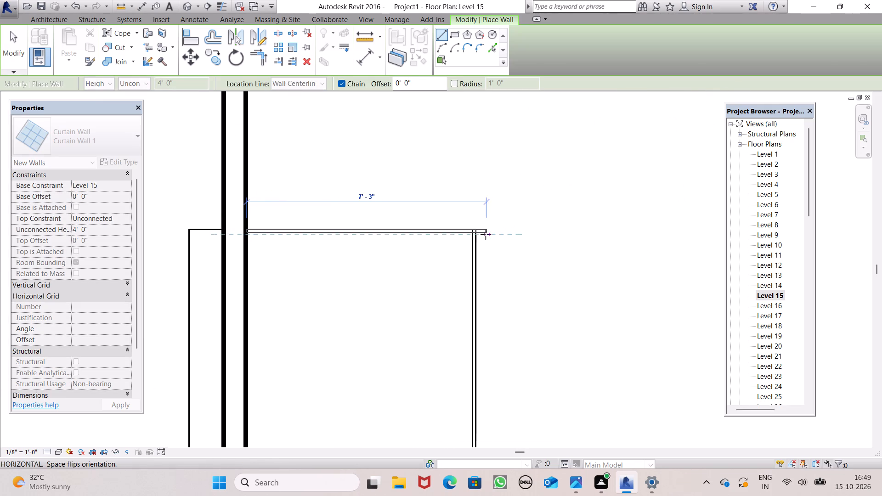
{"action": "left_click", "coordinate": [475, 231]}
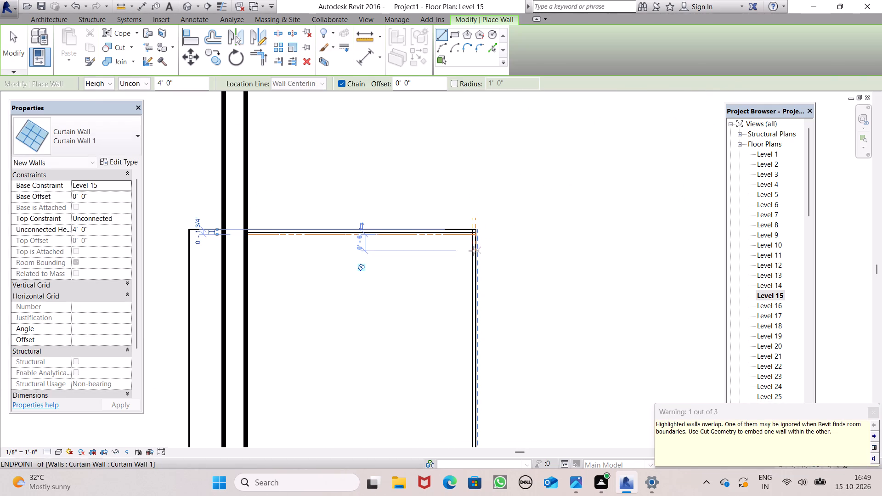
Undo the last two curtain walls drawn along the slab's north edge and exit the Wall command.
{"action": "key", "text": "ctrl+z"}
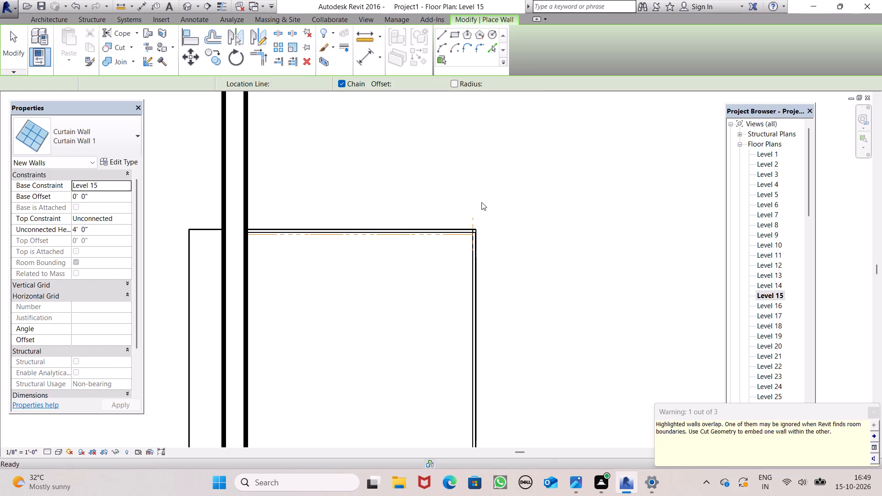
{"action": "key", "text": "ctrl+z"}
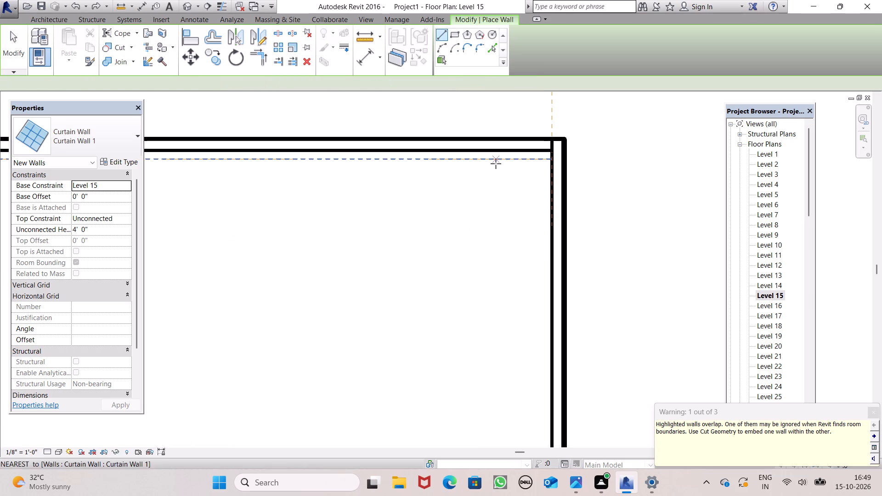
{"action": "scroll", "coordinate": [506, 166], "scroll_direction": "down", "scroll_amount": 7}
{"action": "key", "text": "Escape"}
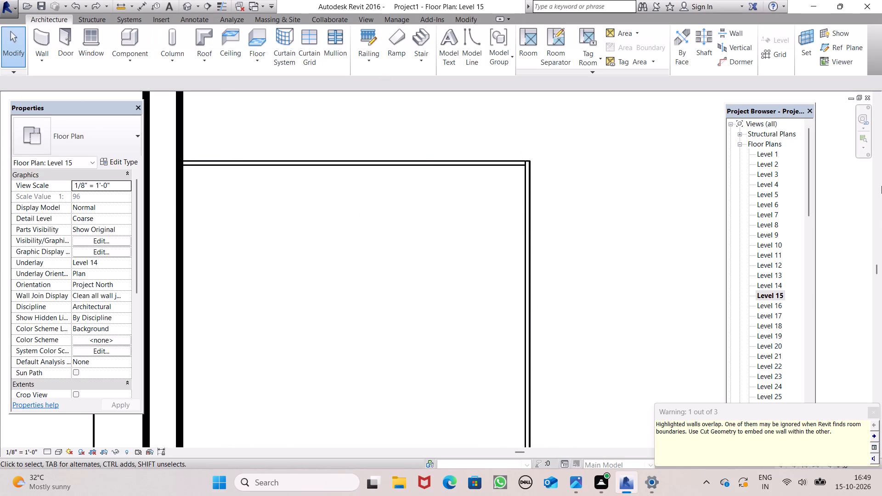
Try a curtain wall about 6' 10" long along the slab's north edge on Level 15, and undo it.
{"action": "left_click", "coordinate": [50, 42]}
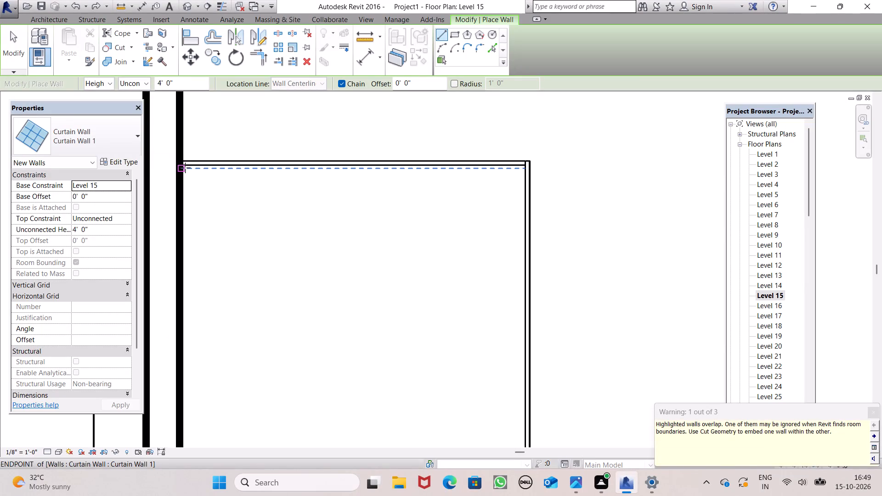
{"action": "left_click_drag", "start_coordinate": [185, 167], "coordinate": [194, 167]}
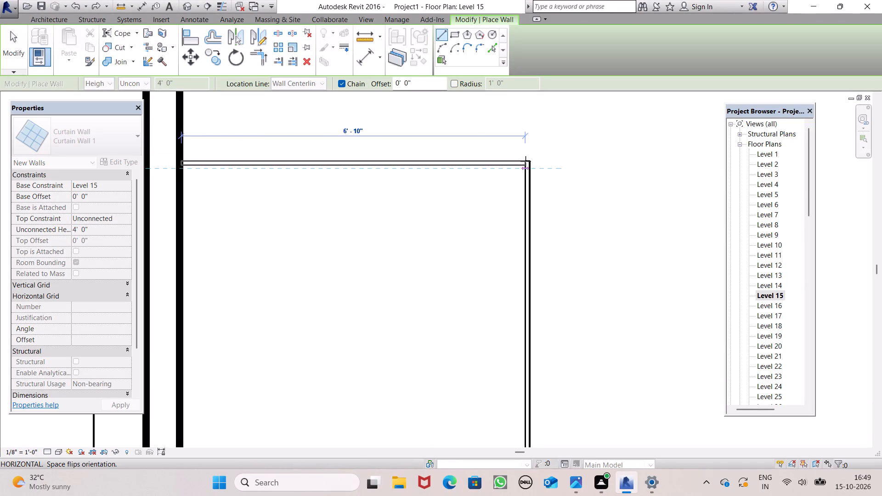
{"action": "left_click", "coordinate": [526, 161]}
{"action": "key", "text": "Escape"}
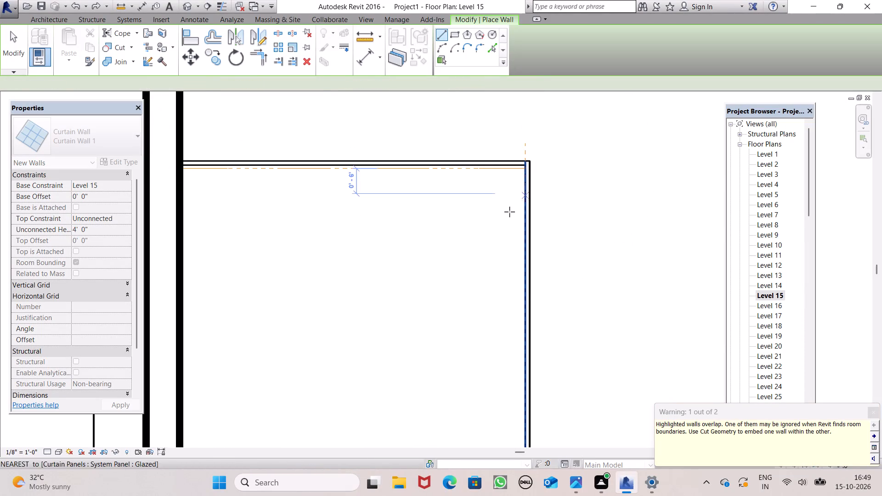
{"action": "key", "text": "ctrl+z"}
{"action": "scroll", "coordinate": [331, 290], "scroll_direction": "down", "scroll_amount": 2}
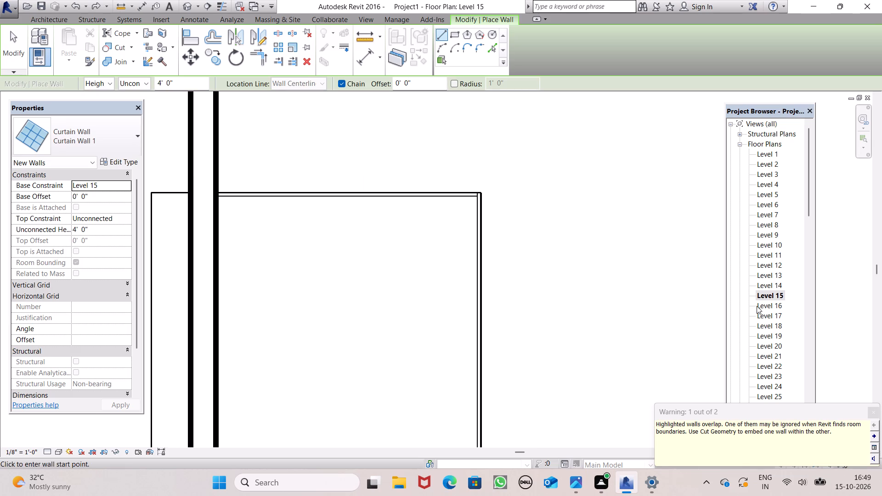
Open the Level 16 floor plan at the southeast corner balcony slab.
{"action": "double_click", "coordinate": [759, 302]}
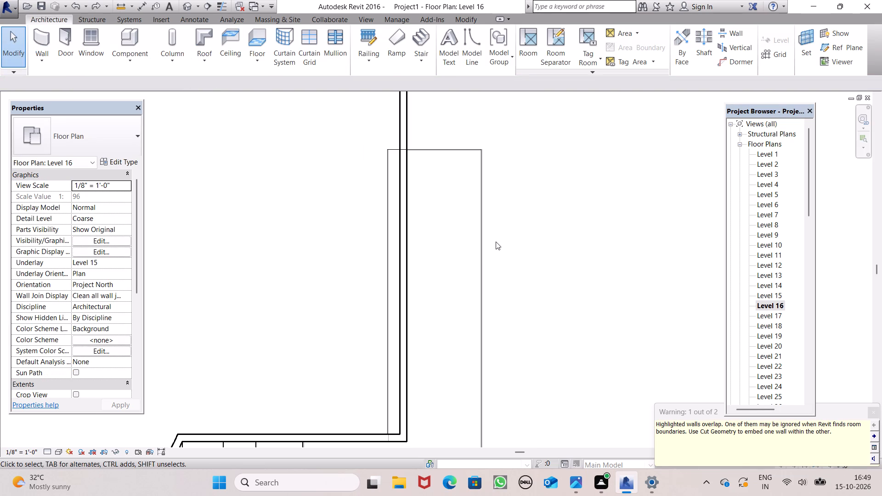
{"action": "scroll", "coordinate": [496, 242], "scroll_direction": "down", "scroll_amount": 1}
{"action": "scroll", "coordinate": [464, 234], "scroll_direction": "up", "scroll_amount": 3}
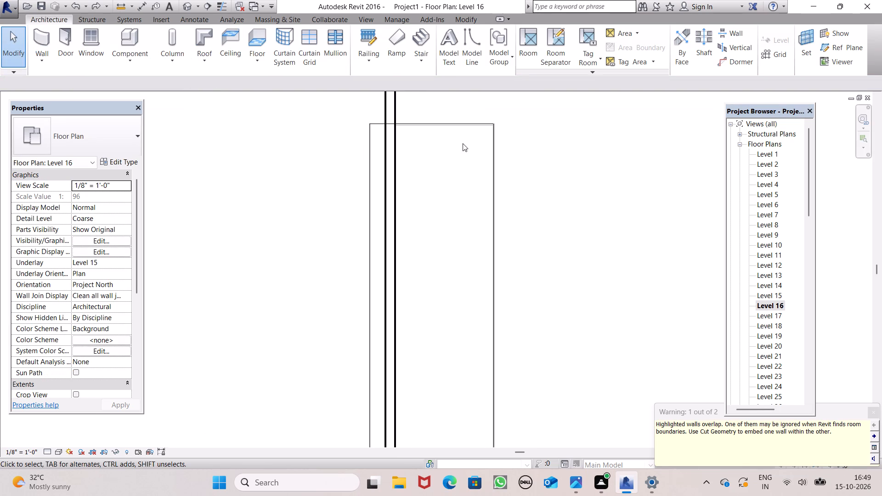
Draw a 4' 0" high Curtain Wall 1 along the Level 16 slab's north edge, from the building wall to the northeast corner.
{"action": "left_click", "coordinate": [38, 31]}
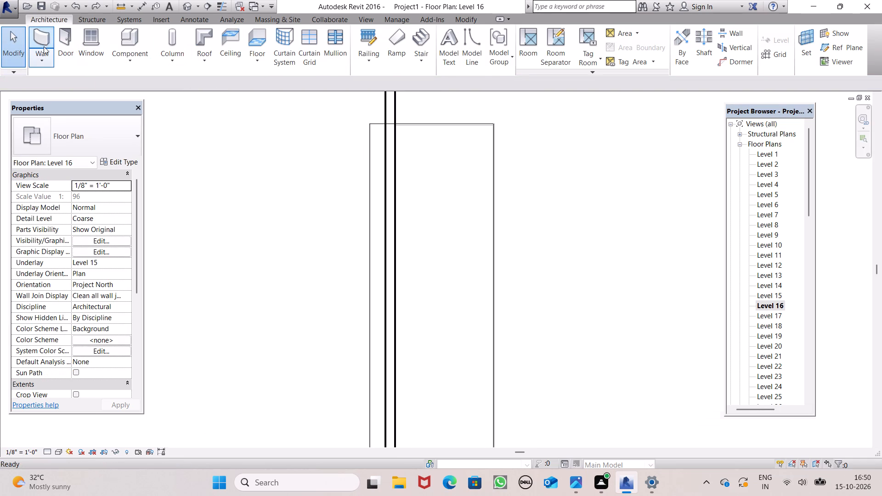
{"action": "scroll", "coordinate": [379, 154], "scroll_direction": "up", "scroll_amount": 4}
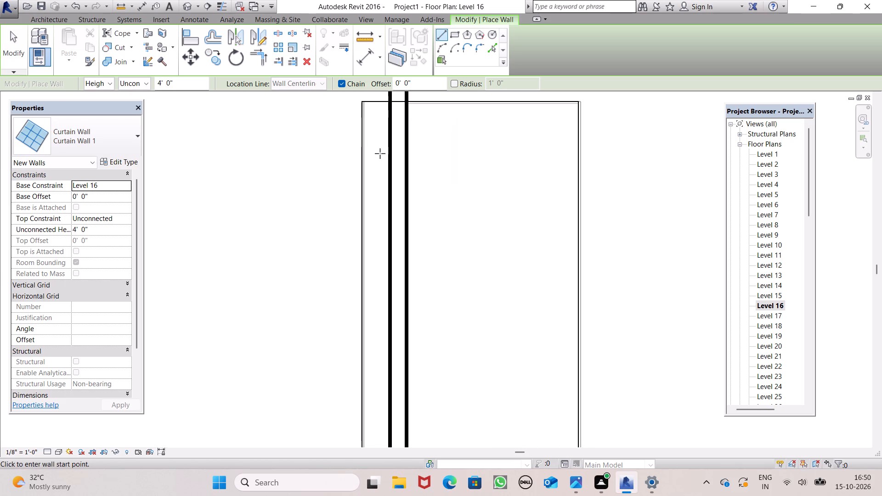
{"action": "scroll", "coordinate": [380, 153], "scroll_direction": "up", "scroll_amount": 1}
{"action": "scroll", "coordinate": [381, 143], "scroll_direction": "down", "scroll_amount": 3}
{"action": "scroll", "coordinate": [428, 113], "scroll_direction": "up", "scroll_amount": 6}
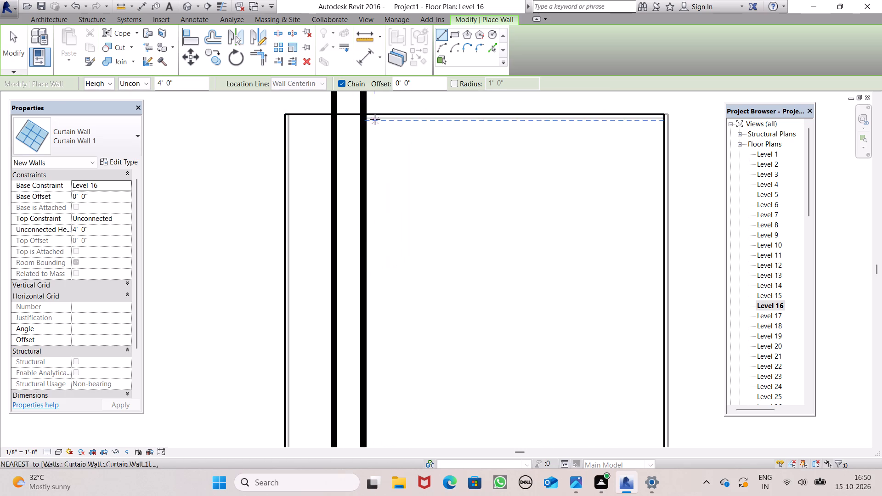
{"action": "left_click", "coordinate": [371, 113]}
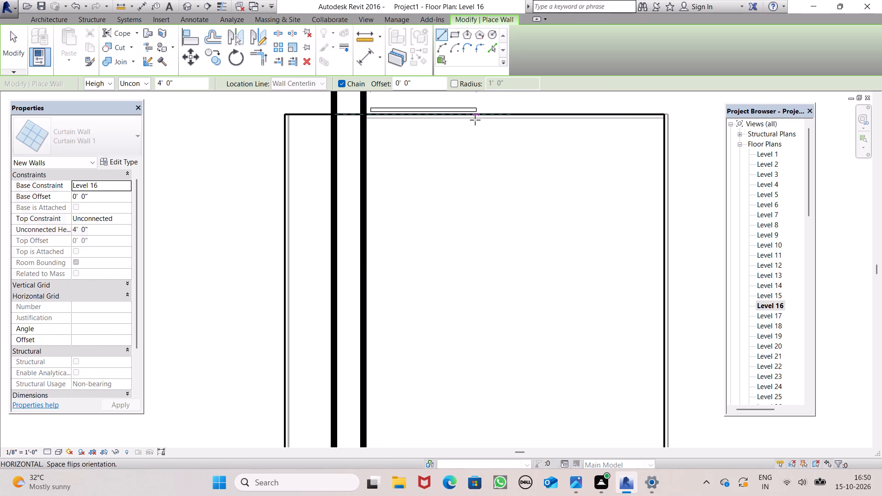
{"action": "key", "text": "Escape"}
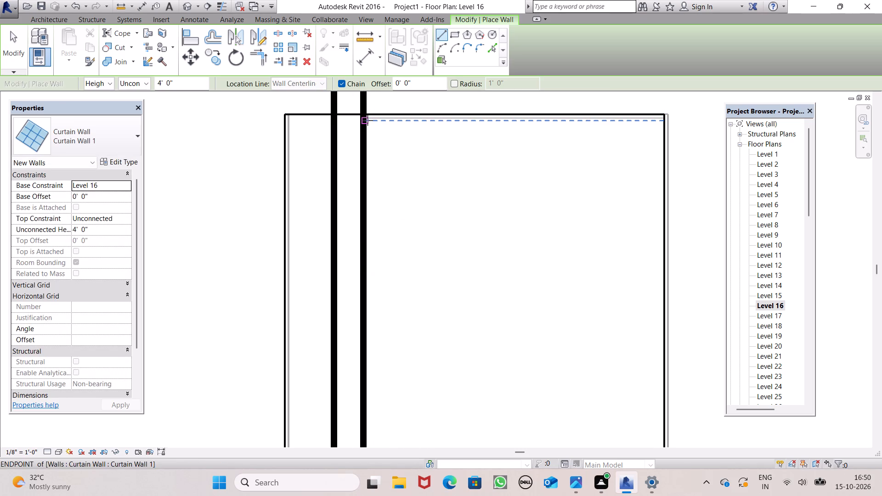
{"action": "left_click", "coordinate": [367, 118]}
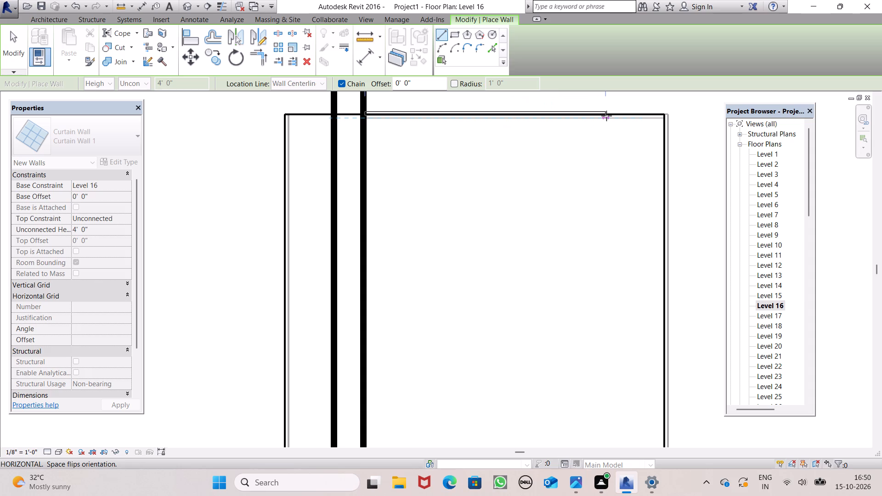
{"action": "key", "text": "Escape"}
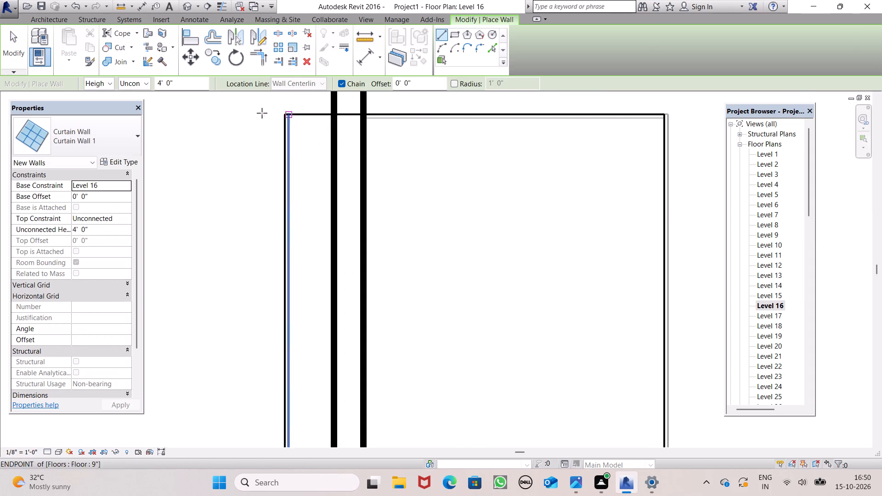
{"action": "left_click_drag", "start_coordinate": [367, 121], "coordinate": [371, 121]}
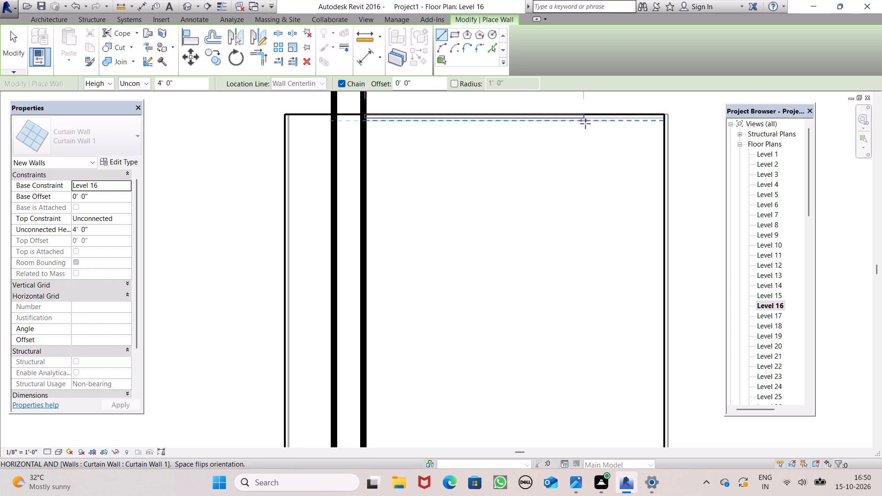
{"action": "scroll", "coordinate": [650, 125], "scroll_direction": "up", "scroll_amount": 6}
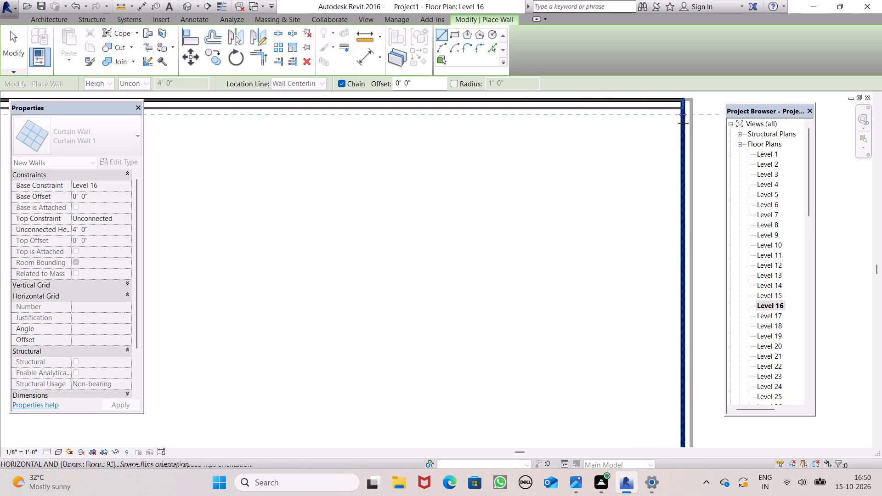
{"action": "left_click", "coordinate": [684, 123]}
{"action": "scroll", "coordinate": [641, 130], "scroll_direction": "down", "scroll_amount": 5}
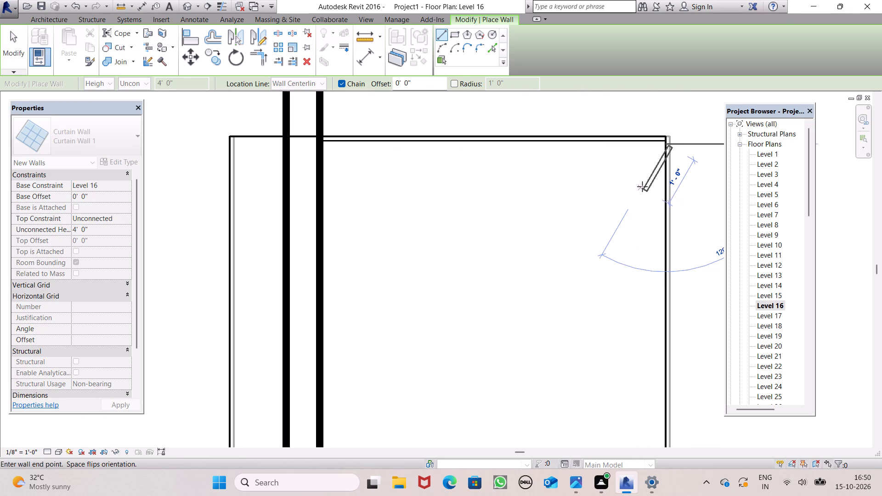
{"action": "key", "text": "Escape"}
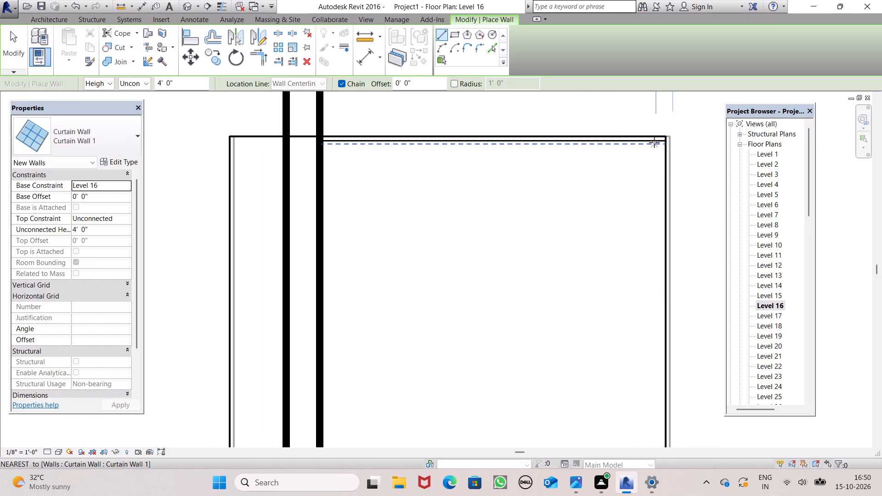
Draw the Level 16 curtain wall along the slab's east edge, from the north railing's end to the south edge.
{"action": "left_click", "coordinate": [656, 141]}
{"action": "scroll", "coordinate": [642, 215], "scroll_direction": "down", "scroll_amount": 8}
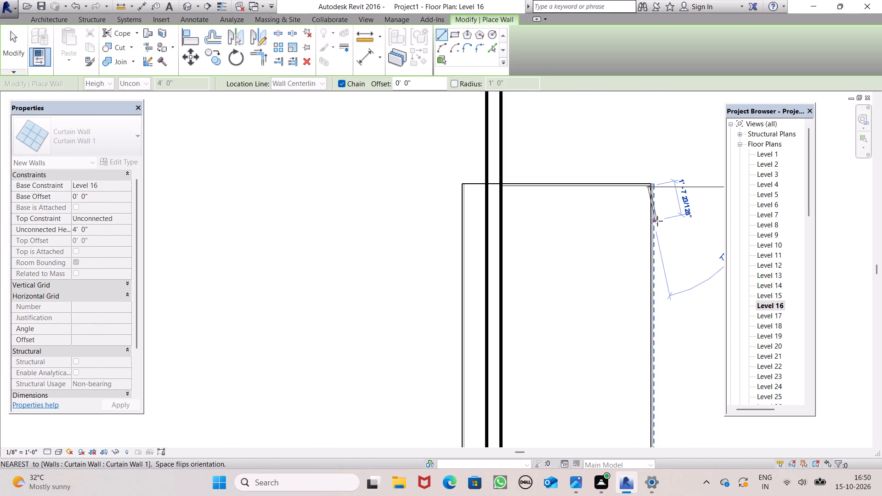
{"action": "scroll", "coordinate": [597, 187], "scroll_direction": "down", "scroll_amount": 8}
{"action": "scroll", "coordinate": [587, 341], "scroll_direction": "up", "scroll_amount": 2}
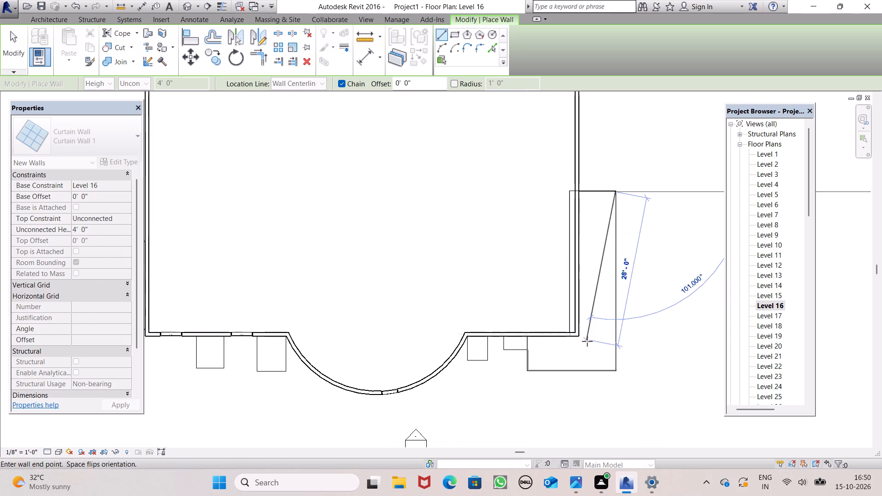
{"action": "scroll", "coordinate": [587, 341], "scroll_direction": "up", "scroll_amount": 3}
{"action": "scroll", "coordinate": [601, 403], "scroll_direction": "up", "scroll_amount": 9}
{"action": "scroll", "coordinate": [700, 351], "scroll_direction": "up", "scroll_amount": 2}
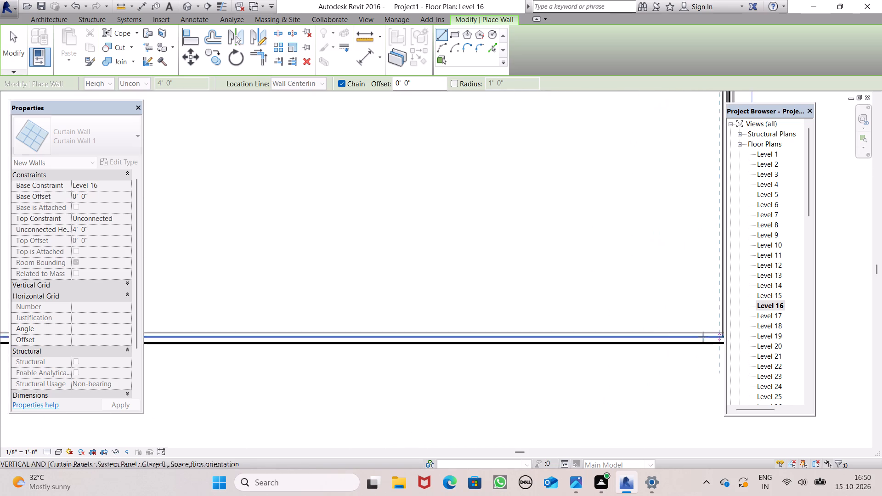
{"action": "scroll", "coordinate": [637, 334], "scroll_direction": "down", "scroll_amount": 4}
{"action": "scroll", "coordinate": [719, 335], "scroll_direction": "up", "scroll_amount": 5}
{"action": "scroll", "coordinate": [718, 334], "scroll_direction": "down", "scroll_amount": 1}
{"action": "scroll", "coordinate": [718, 334], "scroll_direction": "up", "scroll_amount": 1}
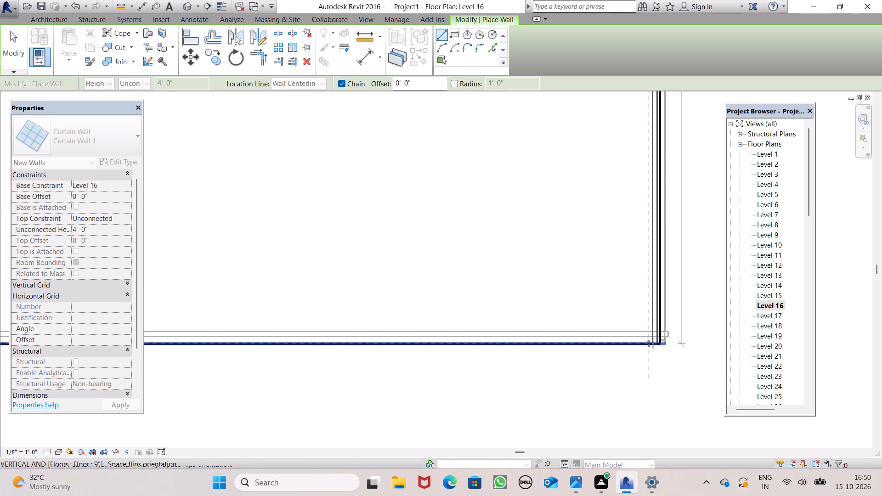
{"action": "left_click", "coordinate": [653, 343]}
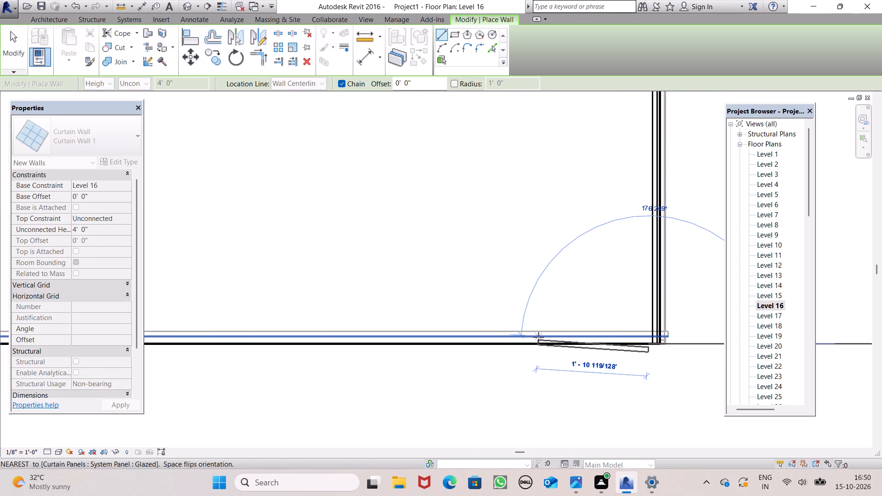
{"action": "key", "text": "Escape"}
Draw the Level 16 curtain wall along the slab's south edge, from the southeast corner to the slab's west edge.
{"action": "left_click", "coordinate": [440, 39]}
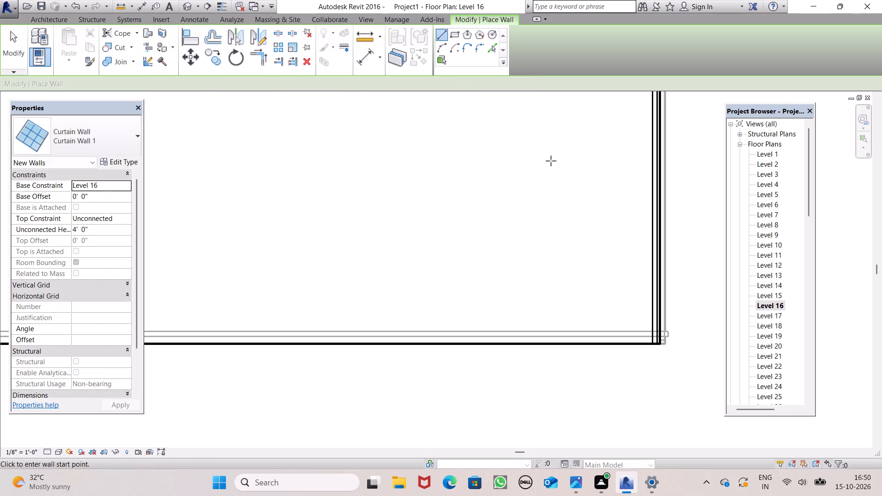
{"action": "scroll", "coordinate": [554, 170], "scroll_direction": "down", "scroll_amount": 1}
{"action": "scroll", "coordinate": [588, 293], "scroll_direction": "up", "scroll_amount": 1}
{"action": "scroll", "coordinate": [600, 300], "scroll_direction": "down", "scroll_amount": 1}
{"action": "scroll", "coordinate": [612, 310], "scroll_direction": "up", "scroll_amount": 2}
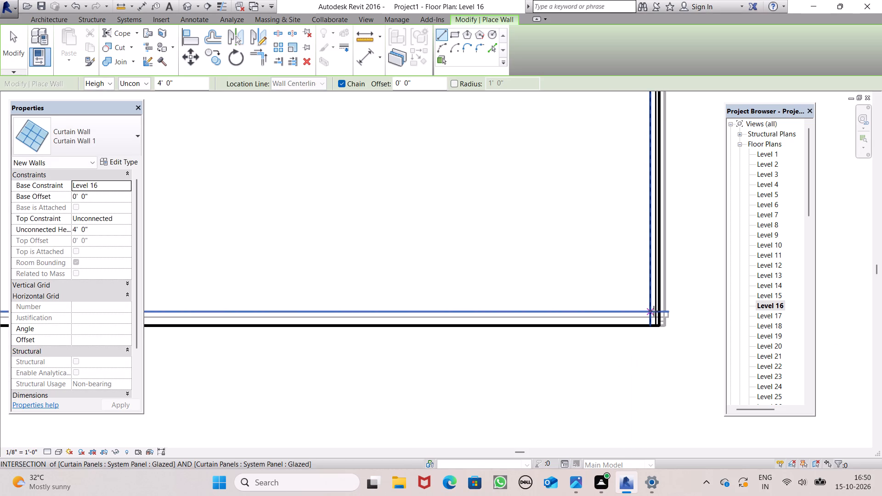
{"action": "left_click", "coordinate": [656, 316]}
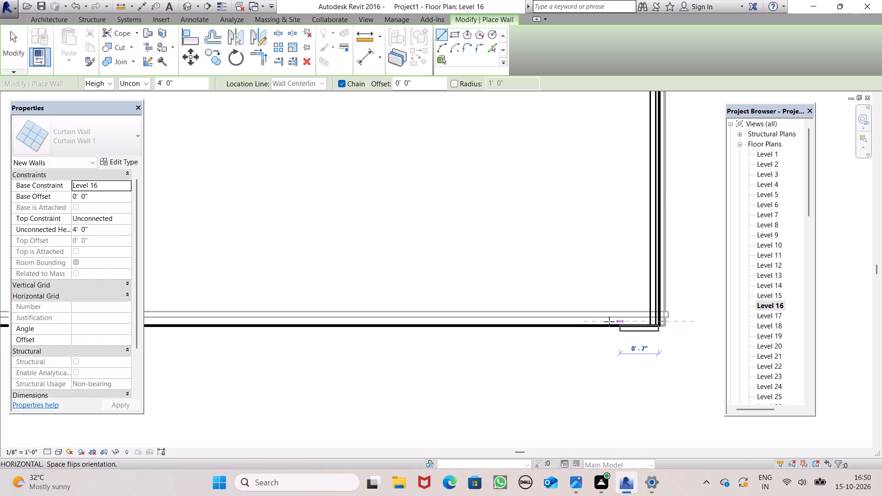
{"action": "key", "text": "Escape"}
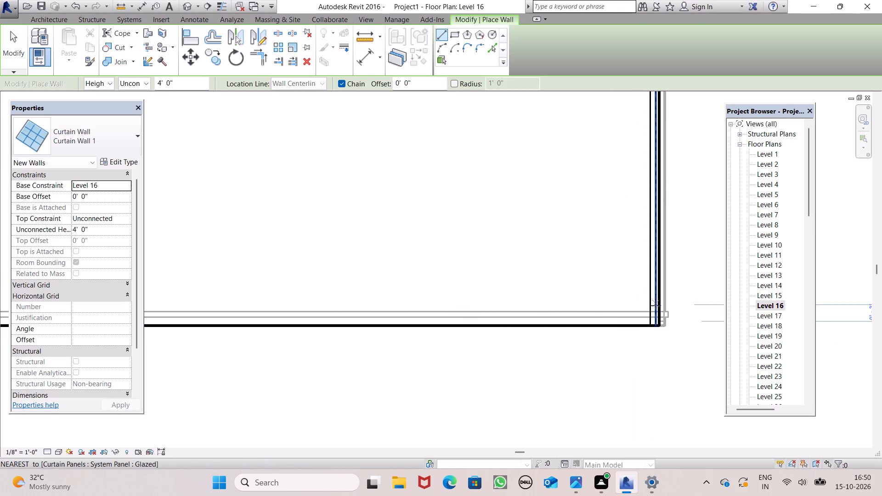
{"action": "left_click", "coordinate": [659, 310]}
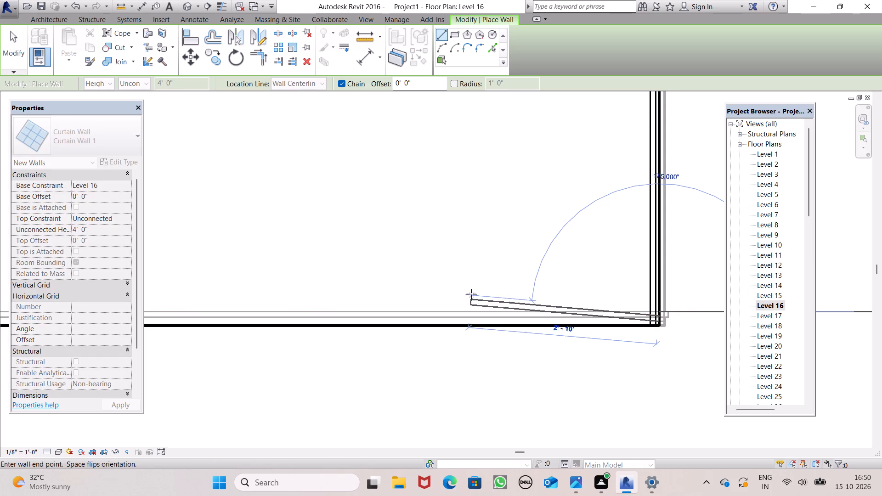
{"action": "scroll", "coordinate": [521, 220], "scroll_direction": "down", "scroll_amount": 12}
{"action": "scroll", "coordinate": [350, 238], "scroll_direction": "up", "scroll_amount": 6}
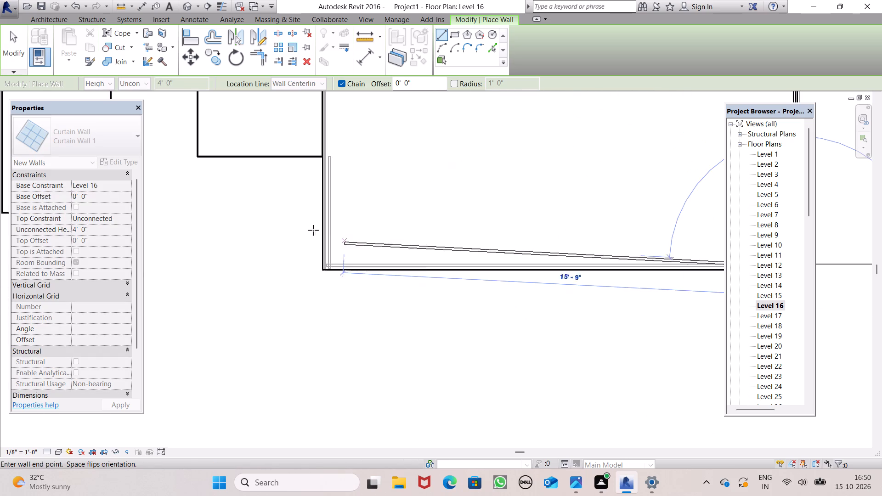
{"action": "scroll", "coordinate": [302, 253], "scroll_direction": "up", "scroll_amount": 8}
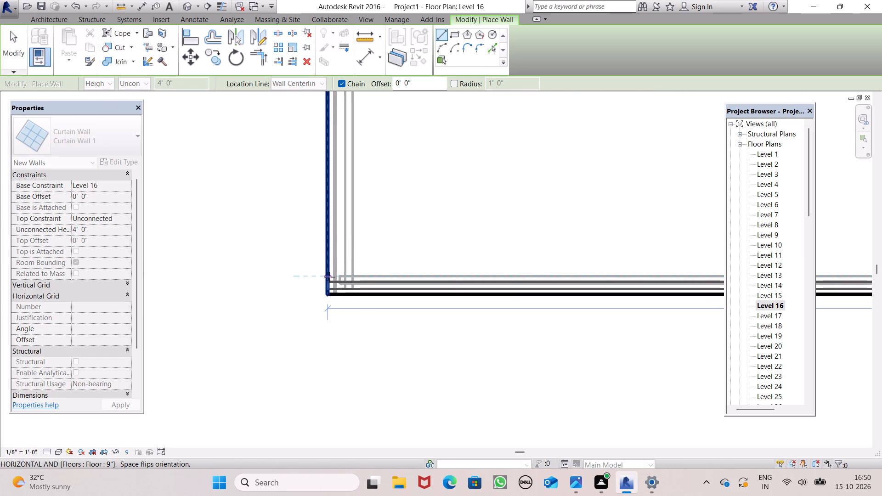
{"action": "left_click", "coordinate": [329, 277]}
{"action": "key", "text": "Escape"}
{"action": "key", "text": "grave"}
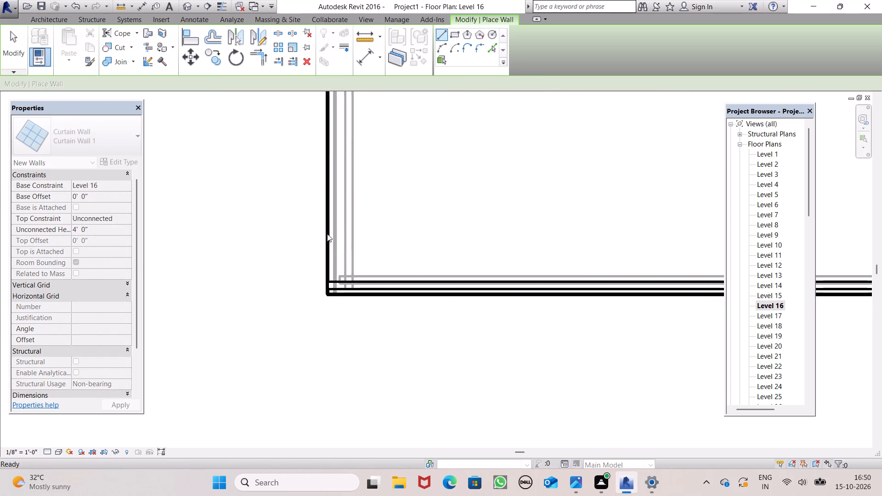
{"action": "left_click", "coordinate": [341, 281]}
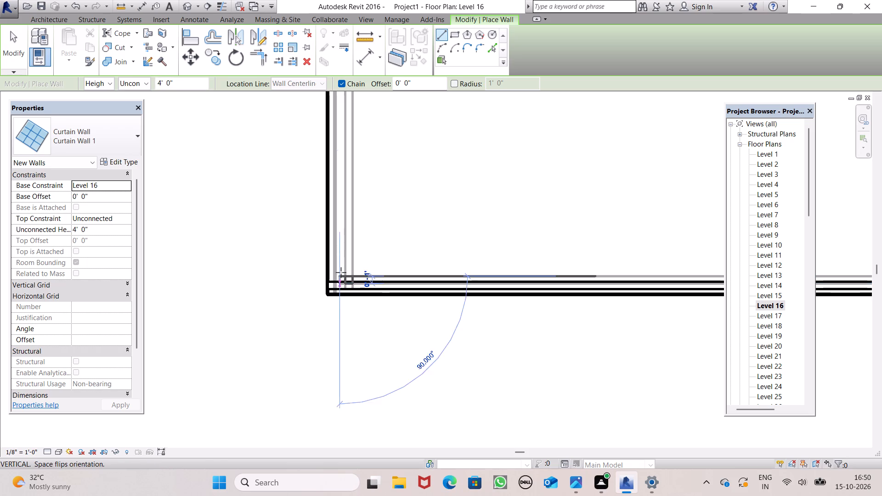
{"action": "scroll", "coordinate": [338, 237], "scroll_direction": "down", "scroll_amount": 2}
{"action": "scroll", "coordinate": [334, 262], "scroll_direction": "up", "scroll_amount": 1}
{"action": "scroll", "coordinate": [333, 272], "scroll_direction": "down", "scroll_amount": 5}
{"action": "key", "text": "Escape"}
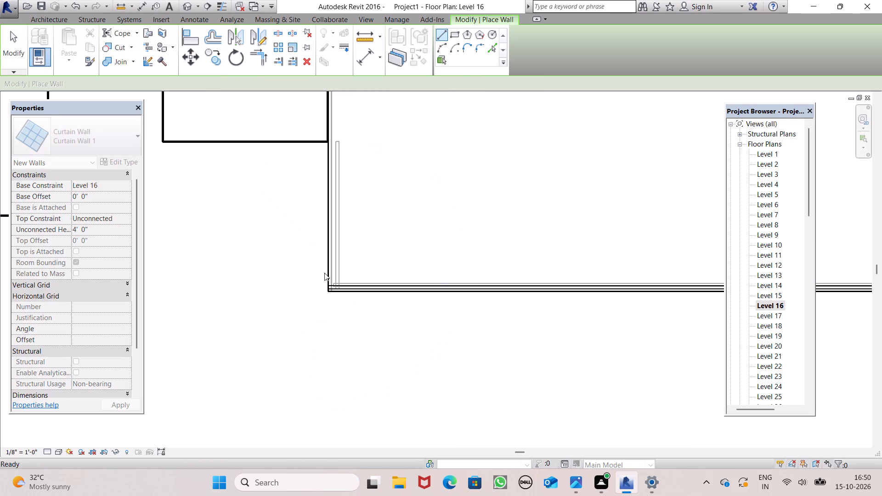
Draw a curtain wall about 3' 9" long on the slab's short west edge, from the southwest corner north to the adjoining slab edge.
{"action": "scroll", "coordinate": [324, 271], "scroll_direction": "up", "scroll_amount": 5}
{"action": "scroll", "coordinate": [338, 335], "scroll_direction": "down", "scroll_amount": 2}
{"action": "scroll", "coordinate": [335, 350], "scroll_direction": "up", "scroll_amount": 1}
{"action": "scroll", "coordinate": [334, 353], "scroll_direction": "down", "scroll_amount": 2}
{"action": "scroll", "coordinate": [398, 114], "scroll_direction": "up", "scroll_amount": 3}
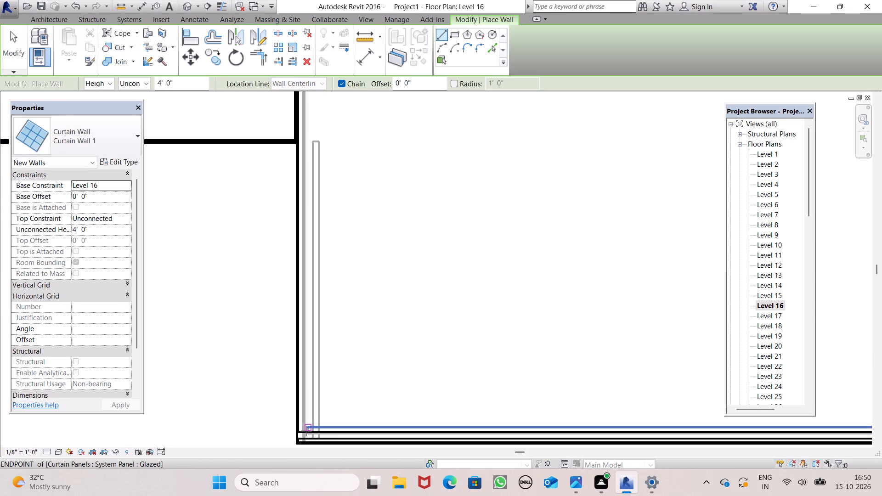
{"action": "left_click_drag", "start_coordinate": [305, 432], "coordinate": [305, 424]}
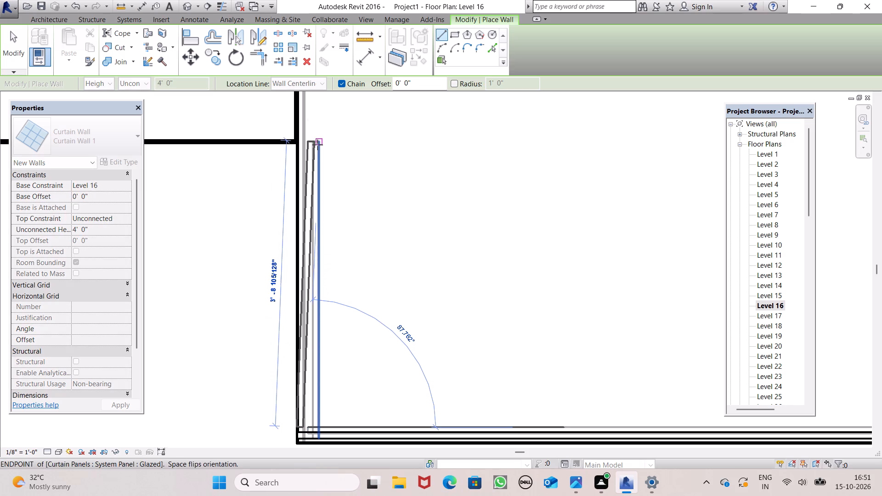
{"action": "left_click", "coordinate": [310, 140]}
{"action": "key", "text": "Escape"}
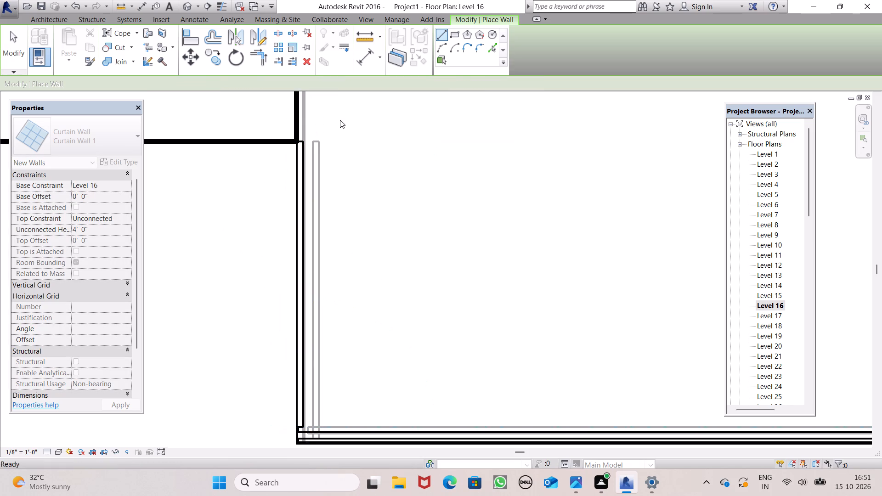
Minimize the ribbon to enlarge the drawing area.
{"action": "left_click", "coordinate": [492, 18]}
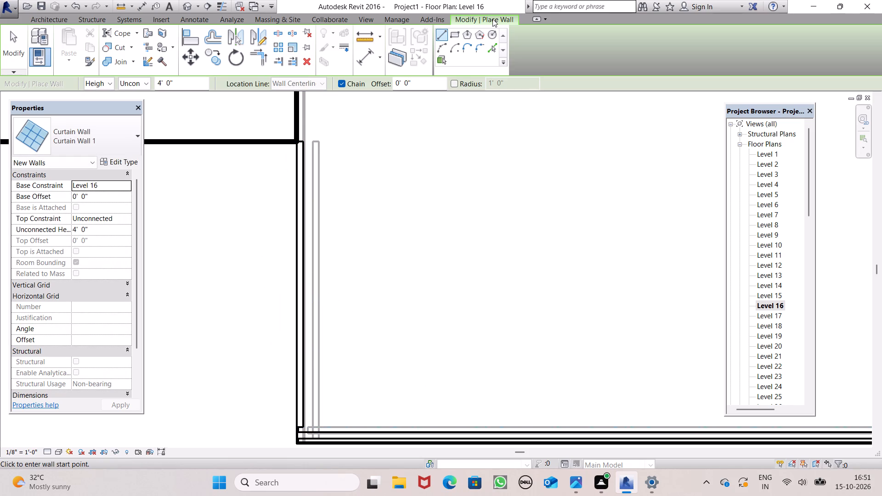
{"action": "left_click", "coordinate": [492, 19]}
{"action": "left_click", "coordinate": [492, 19]}
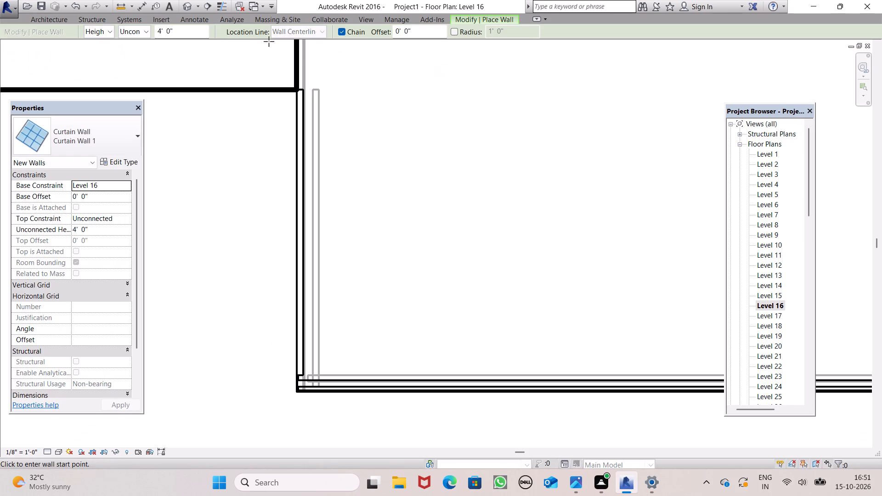
Switch to the 3D view and examine the glazed railings on the southeast corner balconies.
{"action": "left_click", "coordinate": [186, 8]}
{"action": "scroll", "coordinate": [463, 318], "scroll_direction": "down", "scroll_amount": 3}
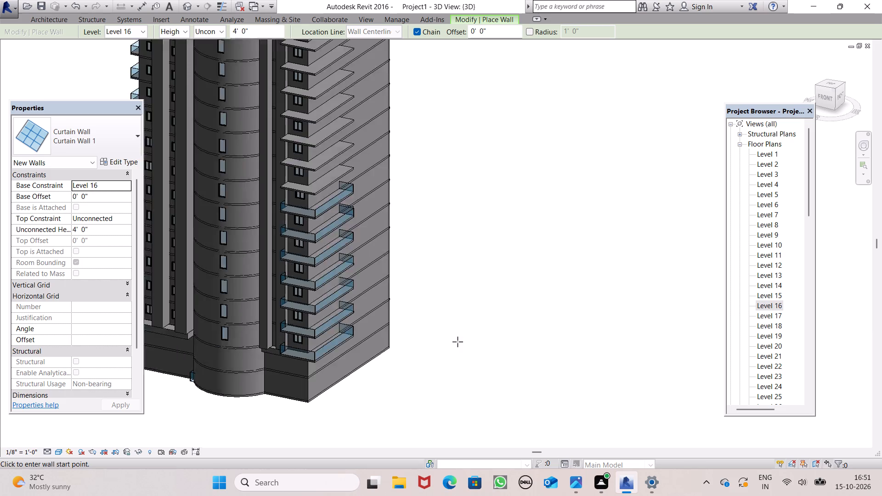
{"action": "scroll", "coordinate": [458, 342], "scroll_direction": "down", "scroll_amount": 2}
{"action": "scroll", "coordinate": [411, 250], "scroll_direction": "up", "scroll_amount": 4}
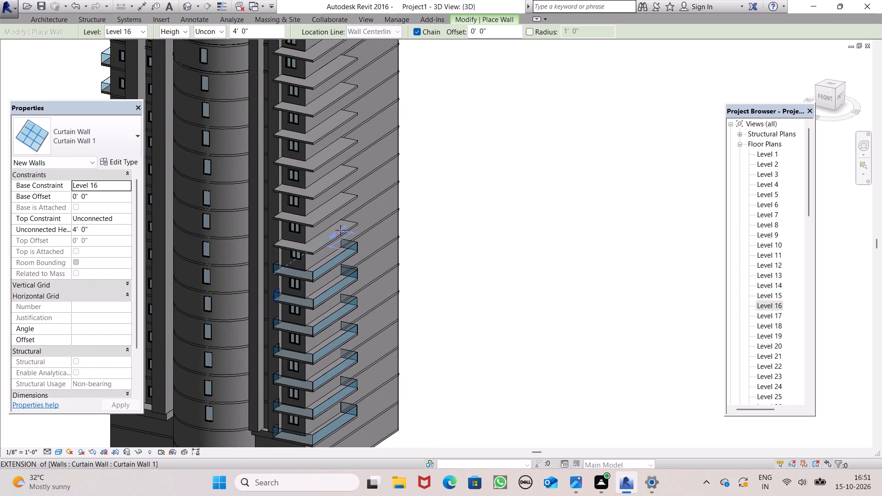
Check the level of the lowest unrailed southeast balcony slab in 3D, and open the Level 18 floor plan at that slab.
{"action": "key", "text": "Escape"}
{"action": "left_click", "coordinate": [339, 230]}
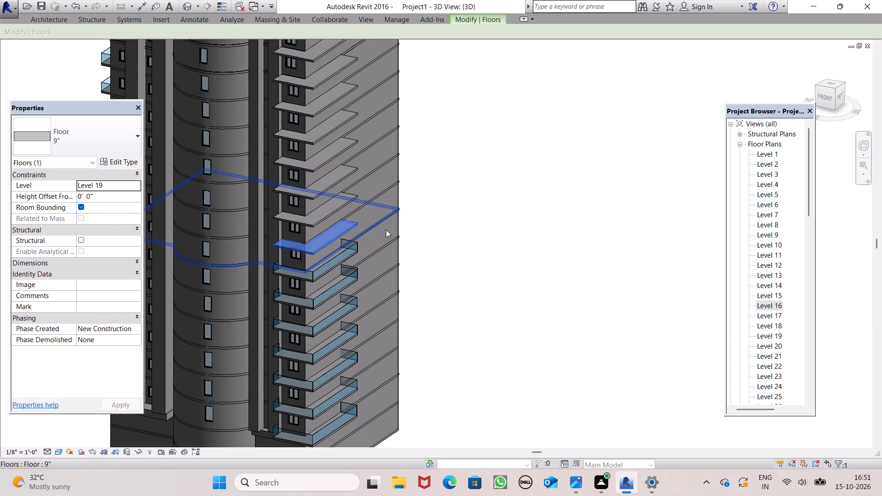
{"action": "left_click", "coordinate": [427, 222]}
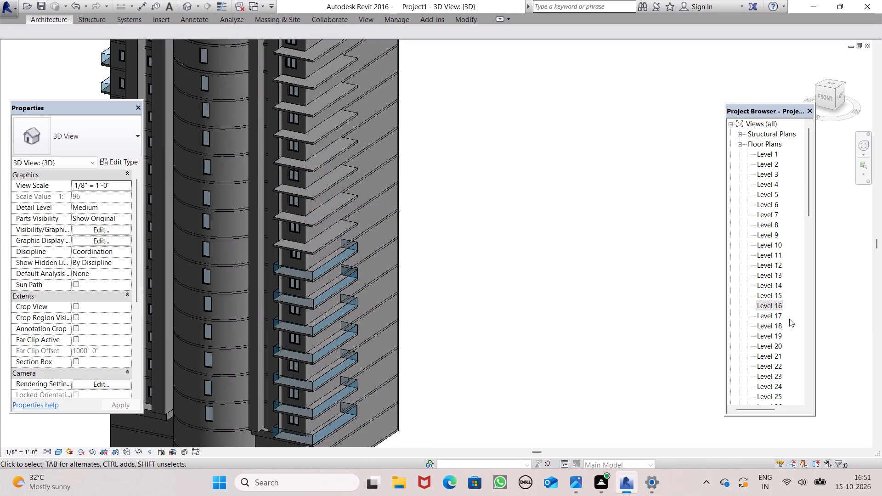
{"action": "double_click", "coordinate": [765, 327]}
{"action": "scroll", "coordinate": [356, 237], "scroll_direction": "down", "scroll_amount": 3}
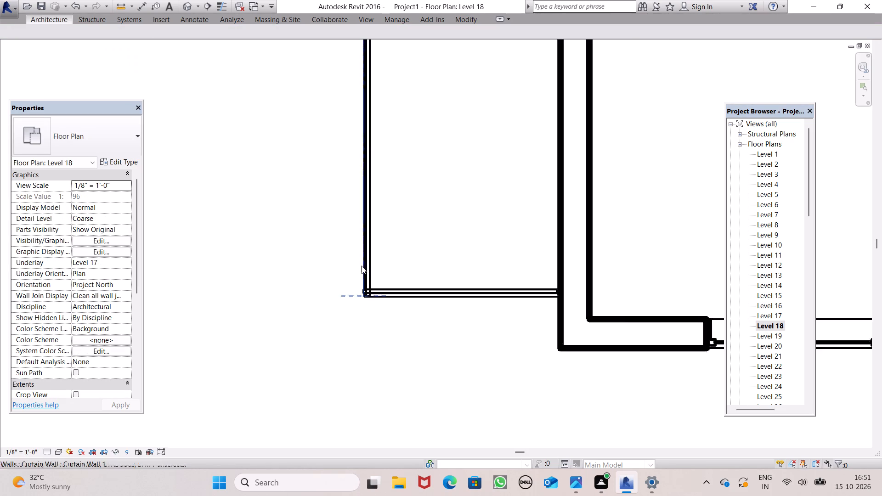
{"action": "scroll", "coordinate": [362, 266], "scroll_direction": "down", "scroll_amount": 2}
{"action": "scroll", "coordinate": [199, 249], "scroll_direction": "down", "scroll_amount": 10}
{"action": "scroll", "coordinate": [232, 211], "scroll_direction": "down", "scroll_amount": 8}
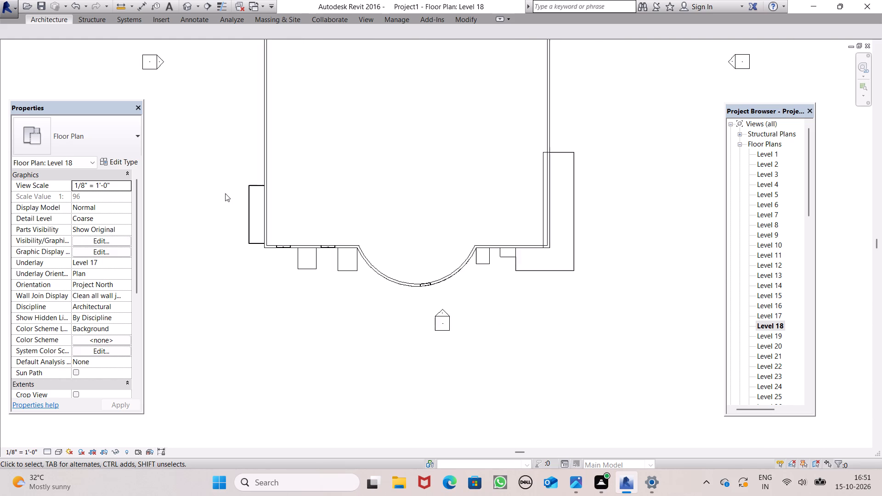
{"action": "scroll", "coordinate": [225, 193], "scroll_direction": "down", "scroll_amount": 5}
{"action": "scroll", "coordinate": [463, 221], "scroll_direction": "up", "scroll_amount": 6}
{"action": "scroll", "coordinate": [211, 184], "scroll_direction": "up", "scroll_amount": 8}
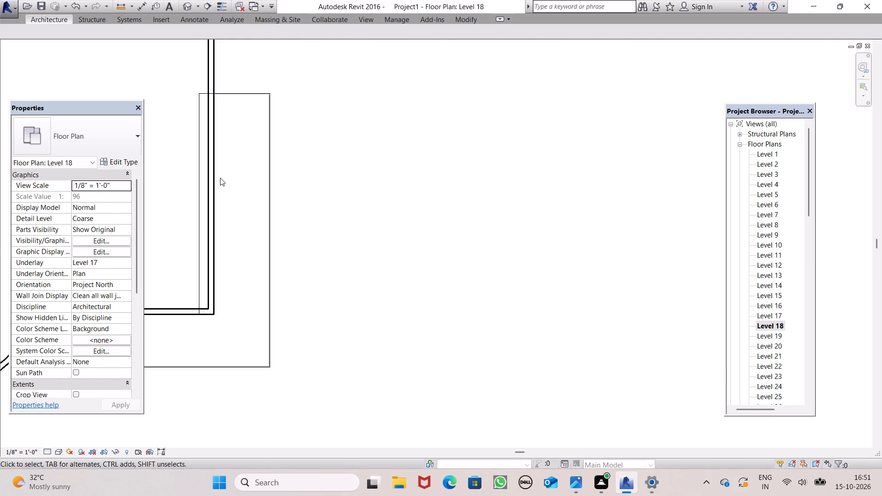
{"action": "scroll", "coordinate": [242, 166], "scroll_direction": "up", "scroll_amount": 6}
{"action": "scroll", "coordinate": [242, 166], "scroll_direction": "down", "scroll_amount": 3}
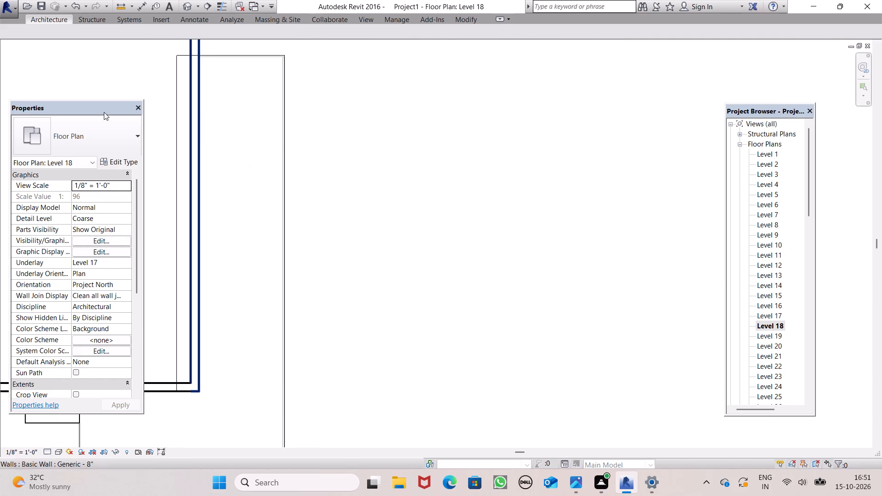
Draw a 4' 0" high Curtain Wall 1 on Level 18 along the slab's north edge, from the building wall to the northeast corner.
{"action": "left_click", "coordinate": [61, 14]}
{"action": "left_click", "coordinate": [63, 21]}
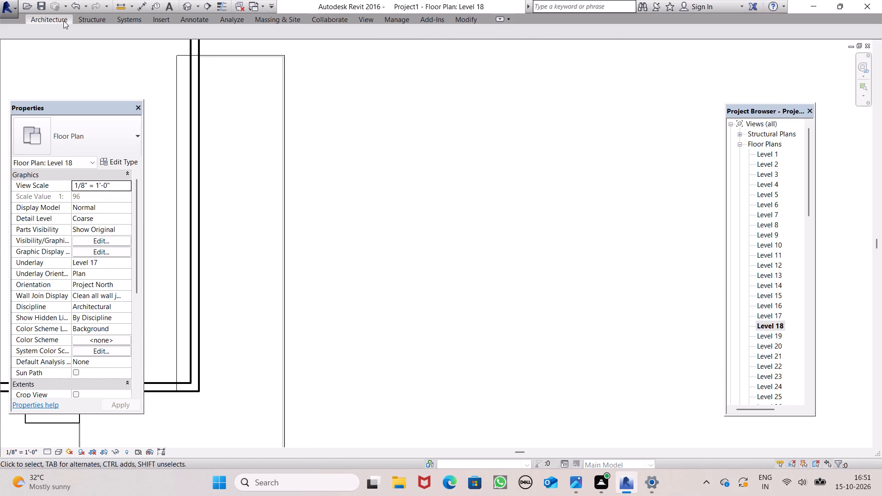
{"action": "left_click", "coordinate": [48, 33]}
{"action": "scroll", "coordinate": [252, 183], "scroll_direction": "down", "scroll_amount": 6}
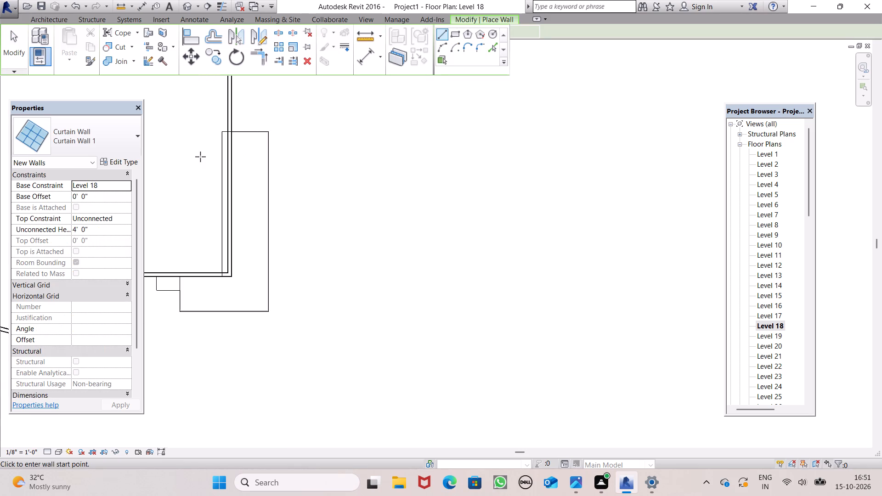
{"action": "scroll", "coordinate": [204, 150], "scroll_direction": "up", "scroll_amount": 5}
{"action": "scroll", "coordinate": [236, 135], "scroll_direction": "down", "scroll_amount": 1}
{"action": "scroll", "coordinate": [236, 135], "scroll_direction": "up", "scroll_amount": 3}
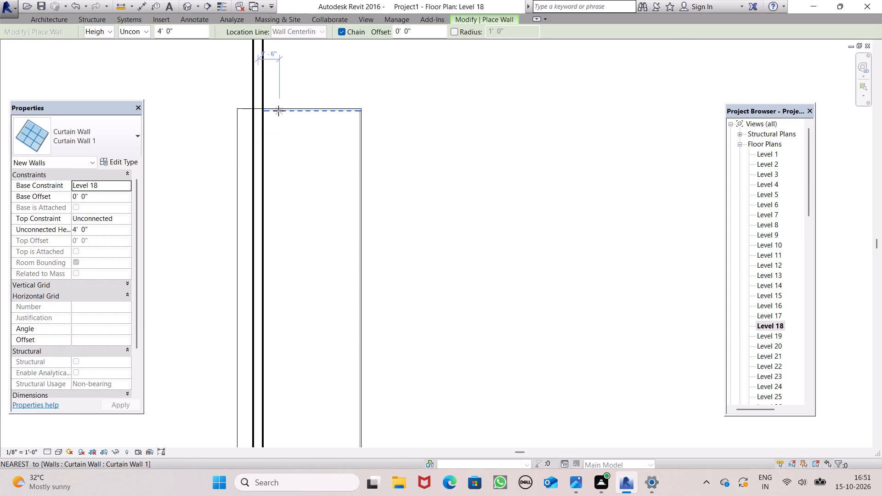
{"action": "left_click_drag", "start_coordinate": [266, 109], "coordinate": [274, 110]}
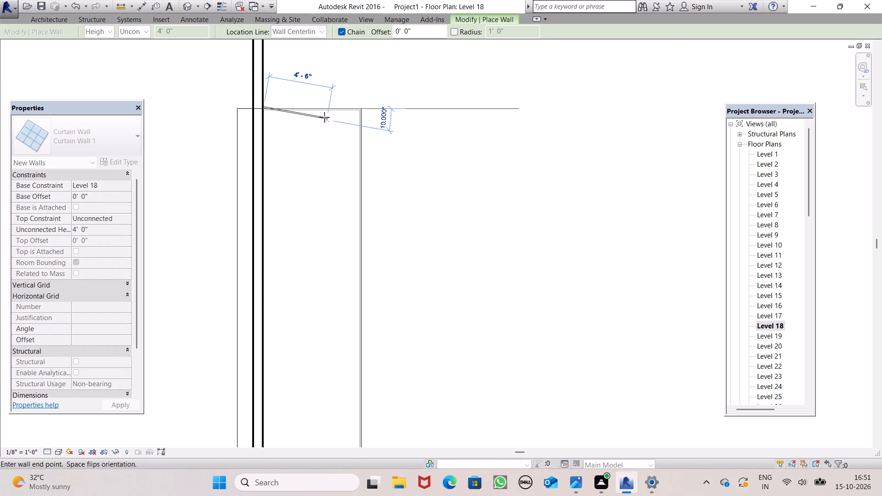
{"action": "key", "text": "Escape"}
{"action": "scroll", "coordinate": [267, 109], "scroll_direction": "up", "scroll_amount": 7}
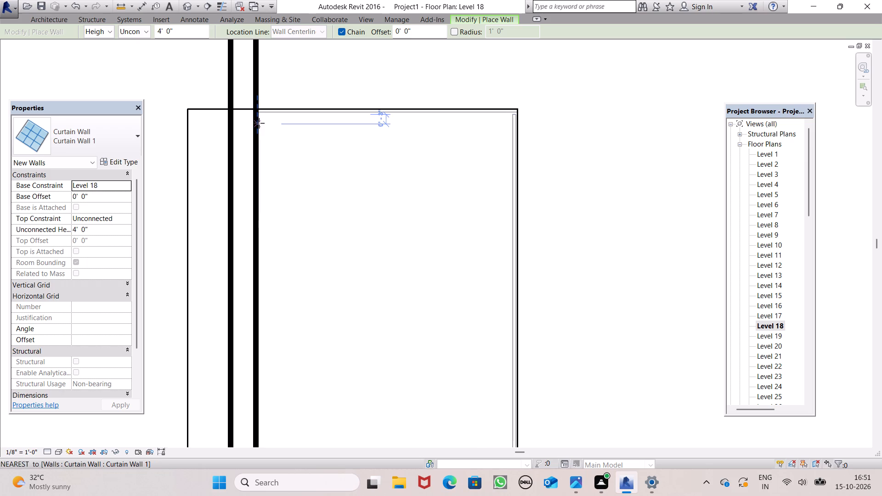
{"action": "left_click", "coordinate": [259, 117]}
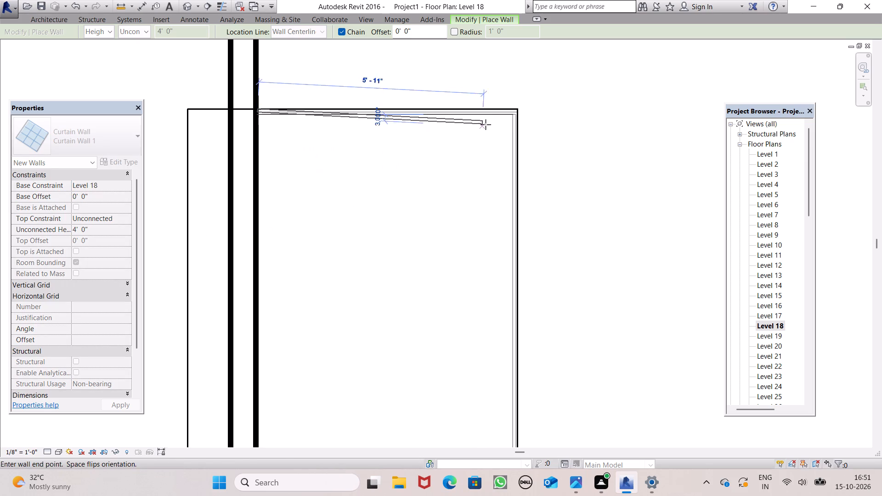
{"action": "left_click", "coordinate": [517, 118]}
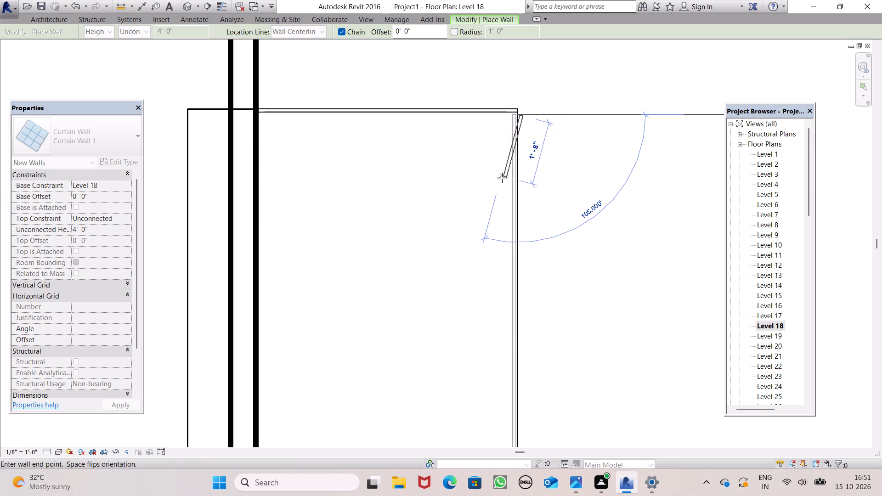
{"action": "key", "text": "Escape"}
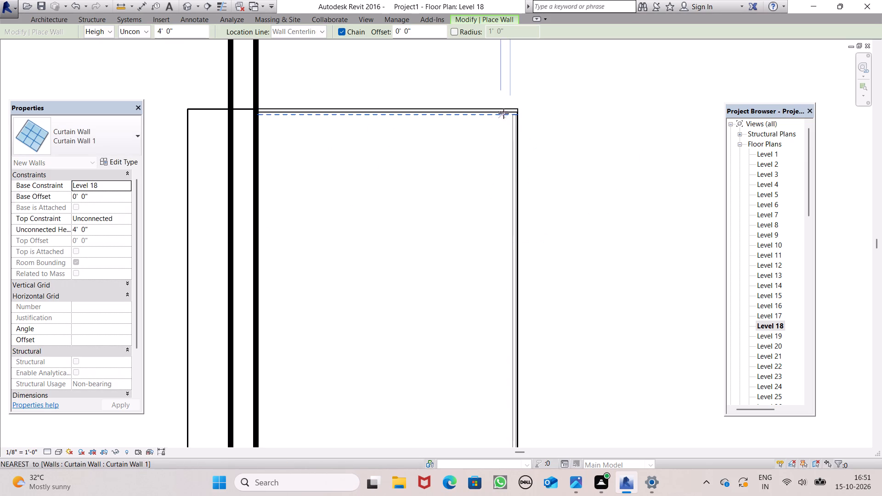
Draw the Level 18 curtain wall along the slab's east edge, from the northeast corner to the southeast corner.
{"action": "left_click", "coordinate": [510, 116]}
{"action": "scroll", "coordinate": [488, 196], "scroll_direction": "down", "scroll_amount": 5}
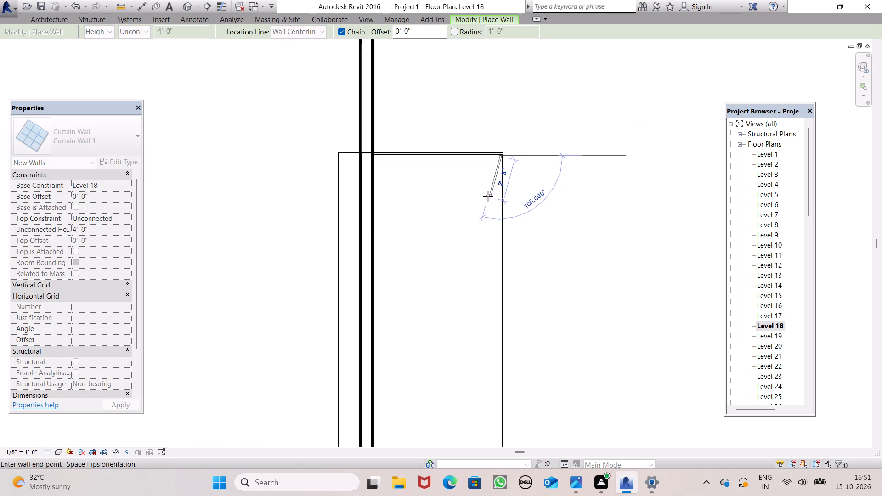
{"action": "scroll", "coordinate": [488, 196], "scroll_direction": "down", "scroll_amount": 5}
{"action": "scroll", "coordinate": [492, 254], "scroll_direction": "down", "scroll_amount": 3}
{"action": "scroll", "coordinate": [507, 198], "scroll_direction": "down", "scroll_amount": 3}
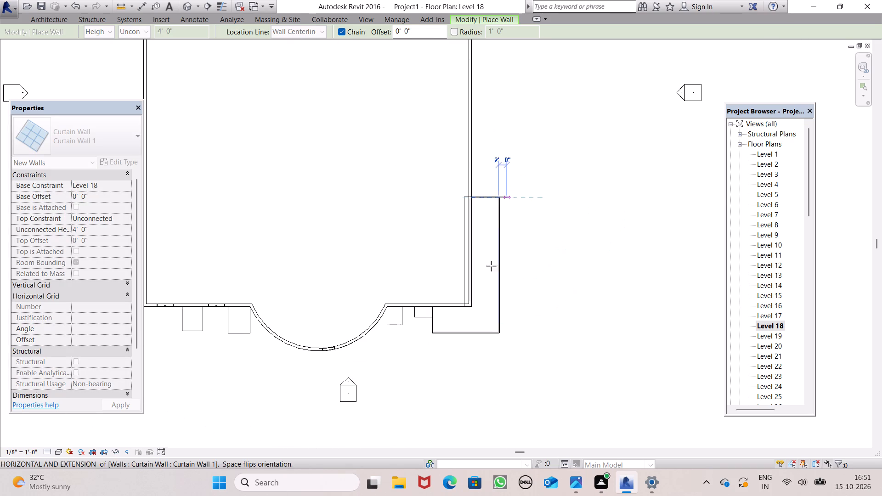
{"action": "scroll", "coordinate": [487, 338], "scroll_direction": "up", "scroll_amount": 14}
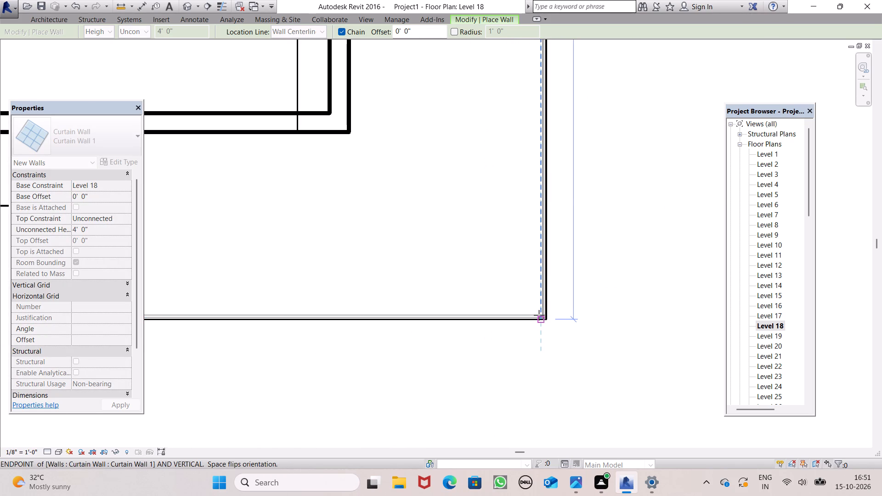
{"action": "left_click", "coordinate": [539, 315]}
{"action": "key", "text": "Escape"}
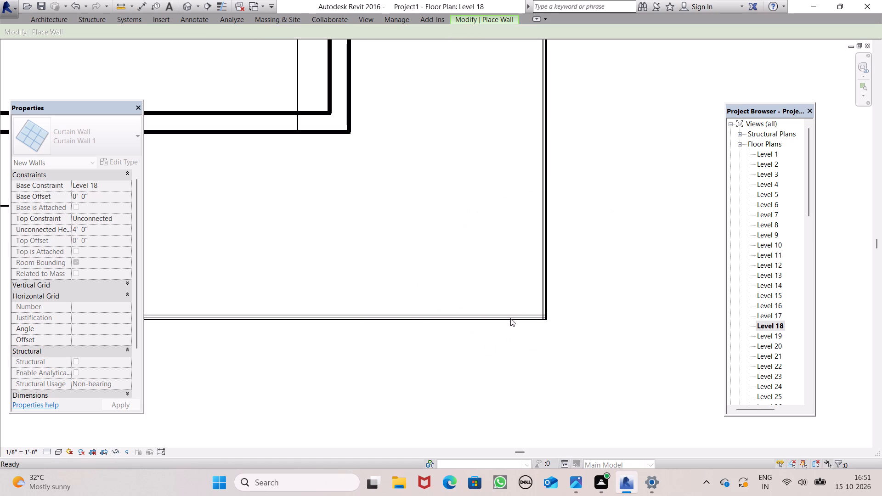
Draw the Level 18 curtain wall along the slab's south edge, from the southeast corner to the slab's west edge.
{"action": "left_click", "coordinate": [541, 314]}
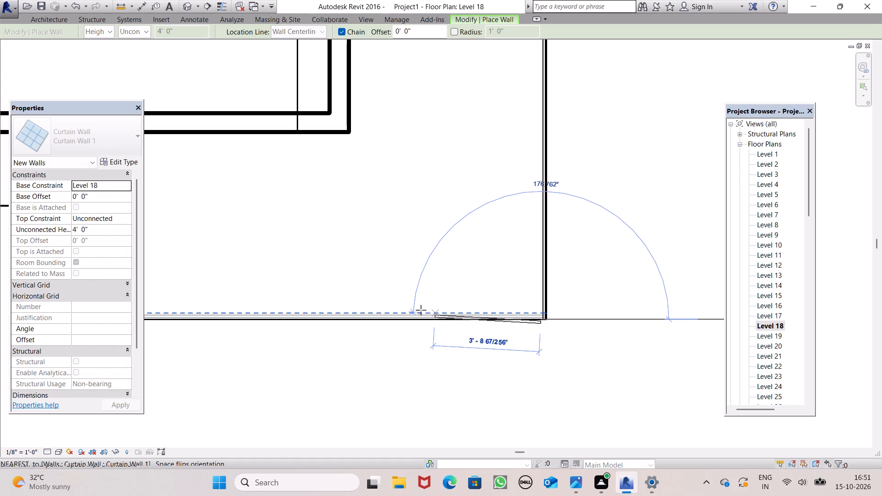
{"action": "key", "text": "Escape"}
{"action": "scroll", "coordinate": [483, 327], "scroll_direction": "up", "scroll_amount": 5}
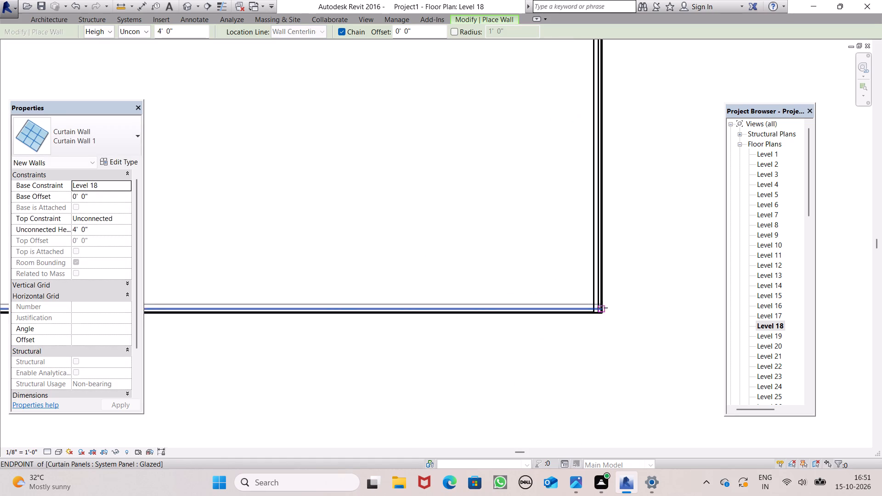
{"action": "left_click", "coordinate": [590, 305]}
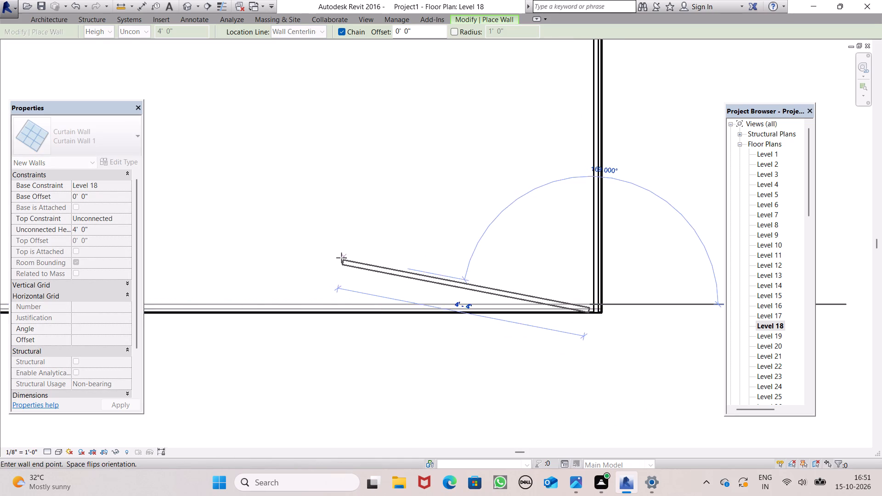
{"action": "scroll", "coordinate": [339, 257], "scroll_direction": "down", "scroll_amount": 6}
{"action": "scroll", "coordinate": [384, 223], "scroll_direction": "down", "scroll_amount": 2}
{"action": "scroll", "coordinate": [479, 199], "scroll_direction": "down", "scroll_amount": 4}
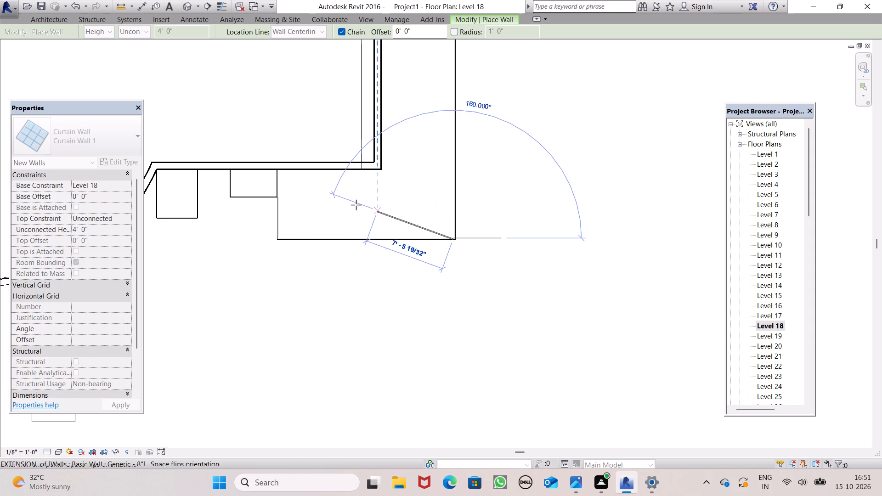
{"action": "scroll", "coordinate": [300, 215], "scroll_direction": "up", "scroll_amount": 17}
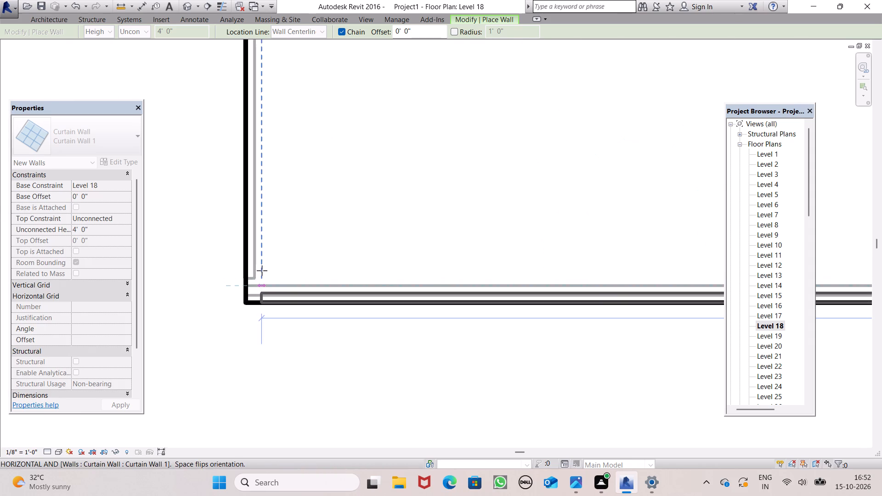
{"action": "left_click", "coordinate": [246, 267]}
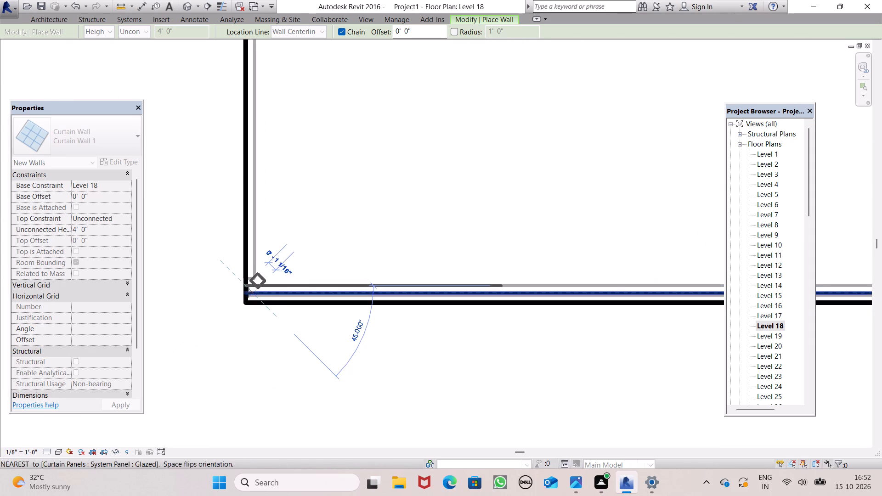
{"action": "key", "text": "Escape"}
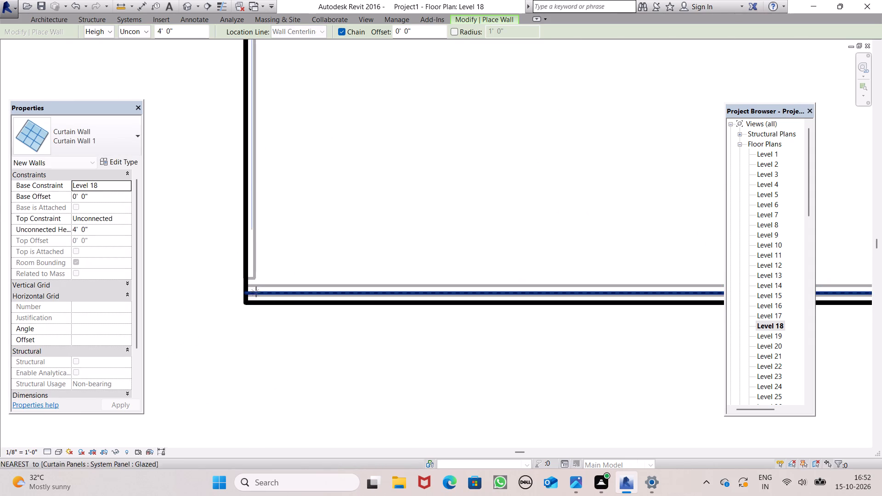
Draw a curtain wall about 3' 10" long on the slab's short west edge, from the southwest corner north to the adjoining slab edge.
{"action": "left_click_drag", "start_coordinate": [263, 293], "coordinate": [262, 273]}
{"action": "scroll", "coordinate": [260, 212], "scroll_direction": "down", "scroll_amount": 7}
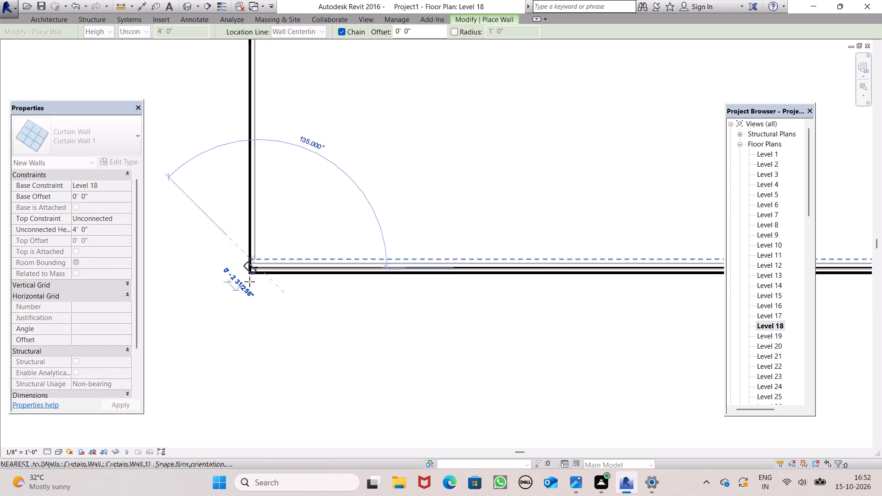
{"action": "scroll", "coordinate": [249, 282], "scroll_direction": "down", "scroll_amount": 1}
{"action": "scroll", "coordinate": [240, 152], "scroll_direction": "up", "scroll_amount": 5}
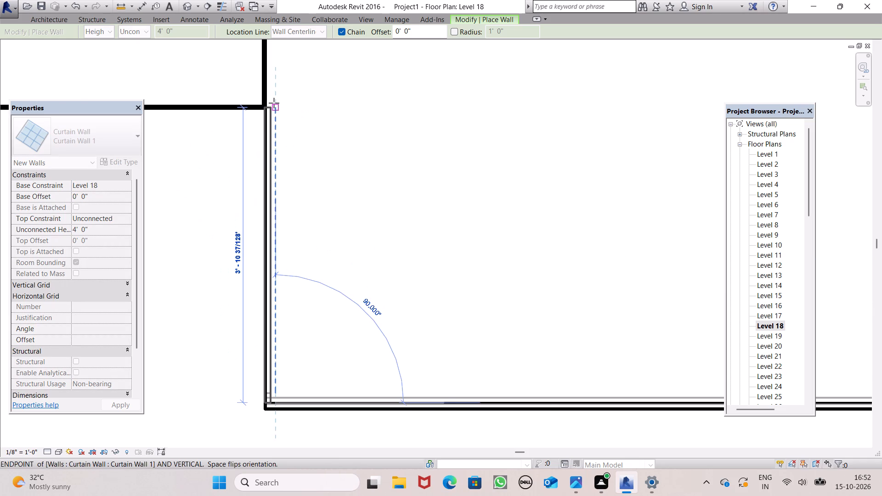
{"action": "left_click", "coordinate": [274, 103]}
{"action": "key", "text": "Escape"}
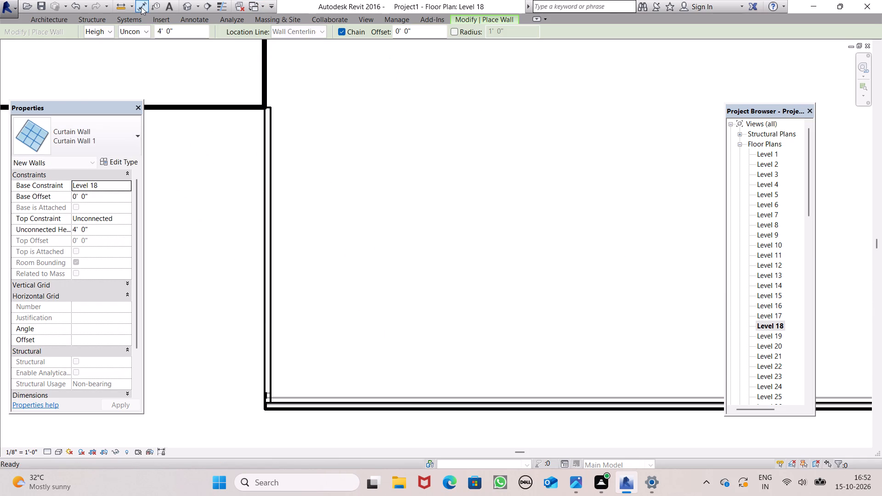
Examine the southeast balcony railings in the 3D view and check the level of the slab above the topmost railing.
{"action": "left_click", "coordinate": [184, 8]}
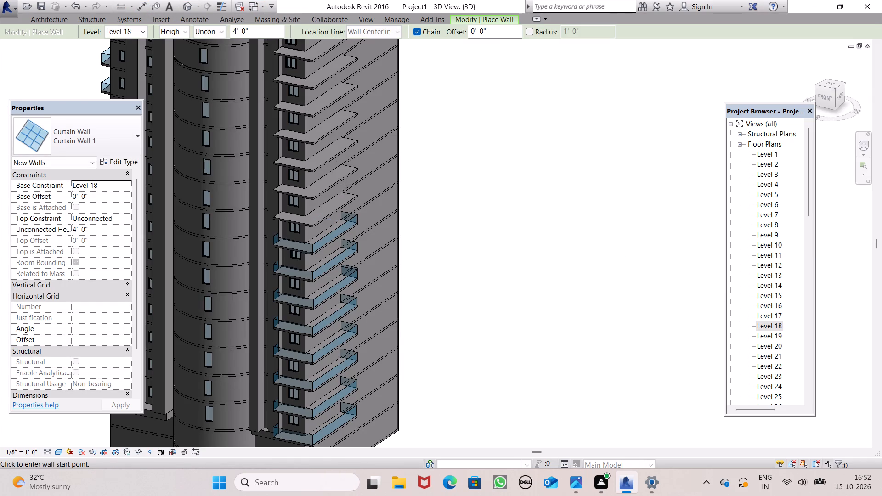
{"action": "key", "text": "Escape"}
{"action": "left_click", "coordinate": [307, 224]}
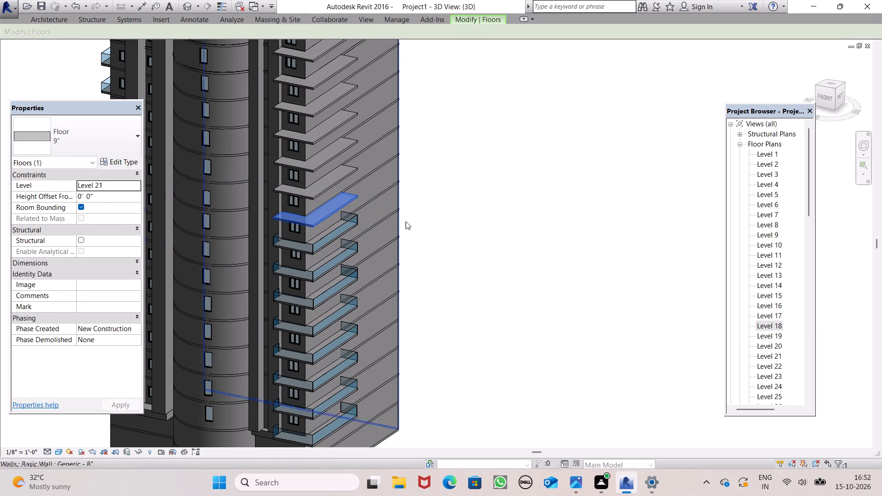
{"action": "key", "text": "Escape"}
{"action": "scroll", "coordinate": [439, 232], "scroll_direction": "down", "scroll_amount": 5}
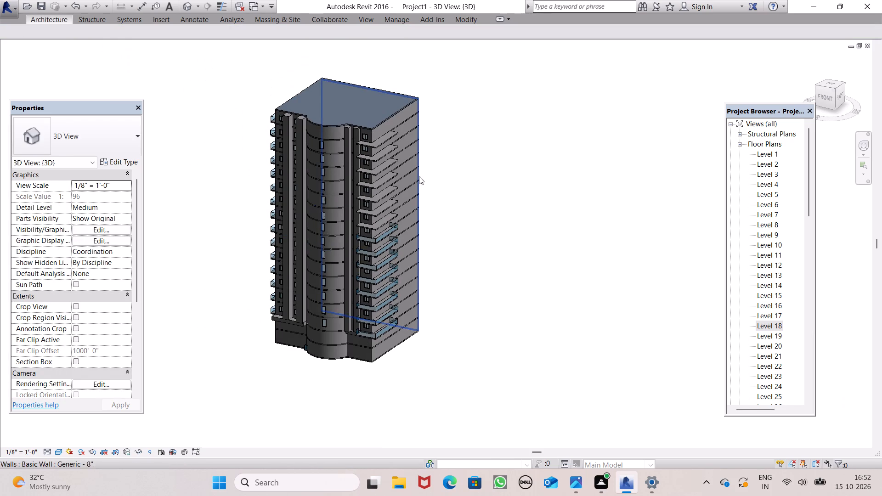
Open the Level 33 floor plan to view the balcony slabs along the building's south side.
{"action": "scroll", "coordinate": [753, 274], "scroll_direction": "down", "scroll_amount": 5}
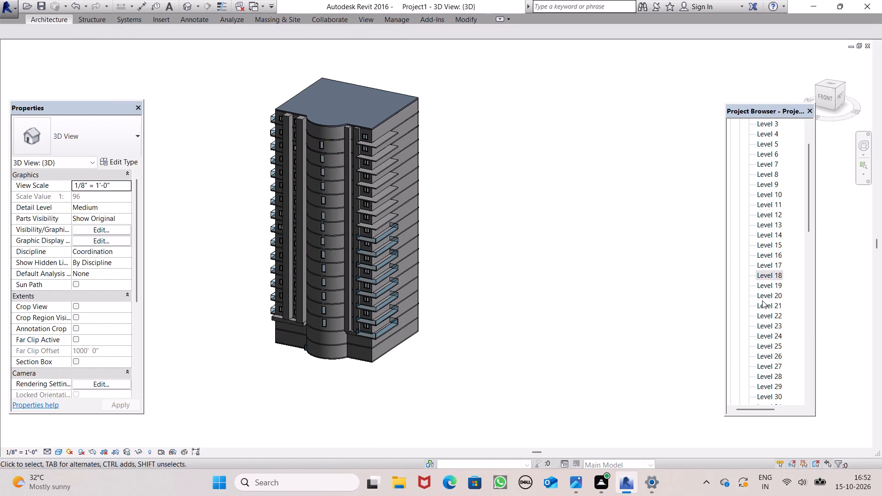
{"action": "scroll", "coordinate": [762, 300], "scroll_direction": "down", "scroll_amount": 13}
{"action": "scroll", "coordinate": [769, 293], "scroll_direction": "up", "scroll_amount": 2}
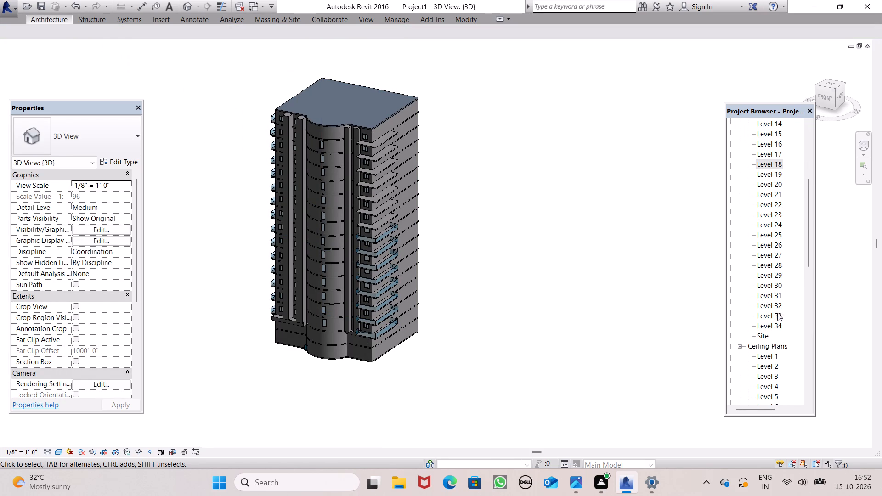
{"action": "double_click", "coordinate": [777, 314]}
{"action": "scroll", "coordinate": [398, 242], "scroll_direction": "down", "scroll_amount": 13}
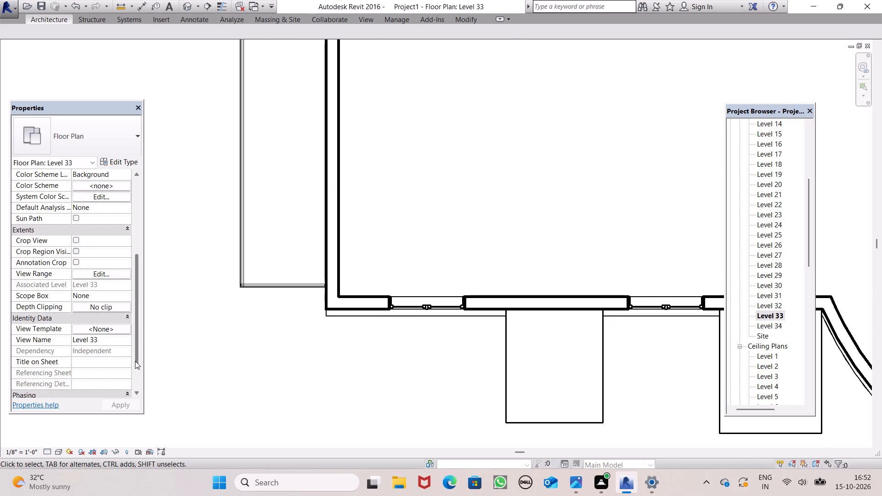
{"action": "scroll", "coordinate": [125, 327], "scroll_direction": "down", "scroll_amount": 5}
{"action": "scroll", "coordinate": [459, 230], "scroll_direction": "down", "scroll_amount": 1}
{"action": "scroll", "coordinate": [425, 246], "scroll_direction": "down", "scroll_amount": 6}
{"action": "scroll", "coordinate": [383, 209], "scroll_direction": "down", "scroll_amount": 1}
{"action": "scroll", "coordinate": [383, 213], "scroll_direction": "up", "scroll_amount": 1}
{"action": "scroll", "coordinate": [383, 216], "scroll_direction": "down", "scroll_amount": 3}
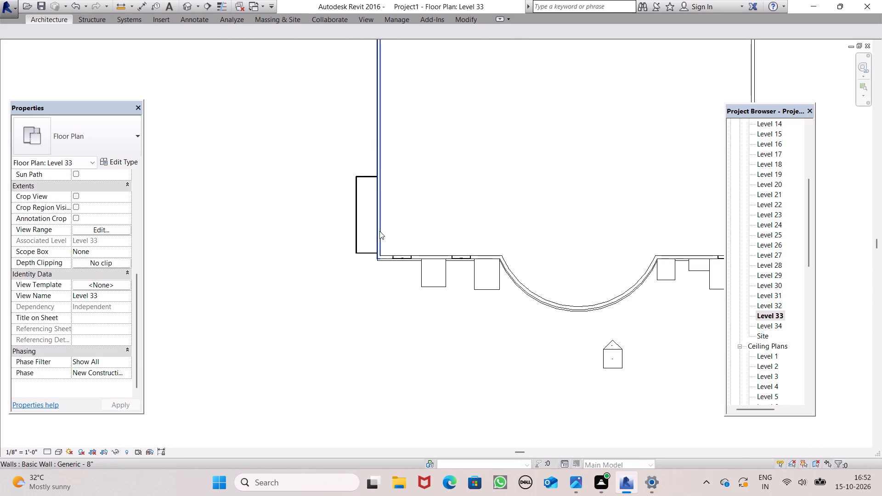
Open the Level 21 floor plan and examine the balcony slab at the building's southeast corner.
{"action": "scroll", "coordinate": [380, 237], "scroll_direction": "down", "scroll_amount": 4}
{"action": "scroll", "coordinate": [380, 239], "scroll_direction": "up", "scroll_amount": 1}
{"action": "scroll", "coordinate": [747, 167], "scroll_direction": "up", "scroll_amount": 3}
{"action": "scroll", "coordinate": [668, 202], "scroll_direction": "up", "scroll_amount": 3}
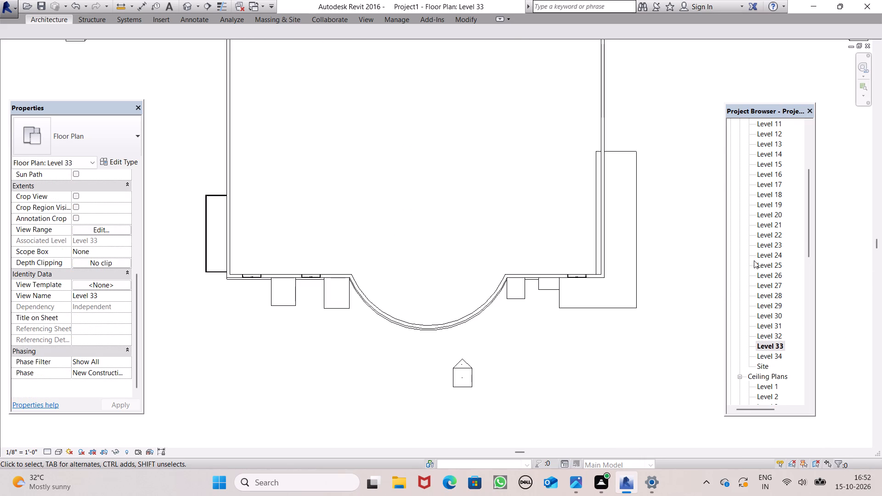
{"action": "scroll", "coordinate": [760, 255], "scroll_direction": "up", "scroll_amount": 3}
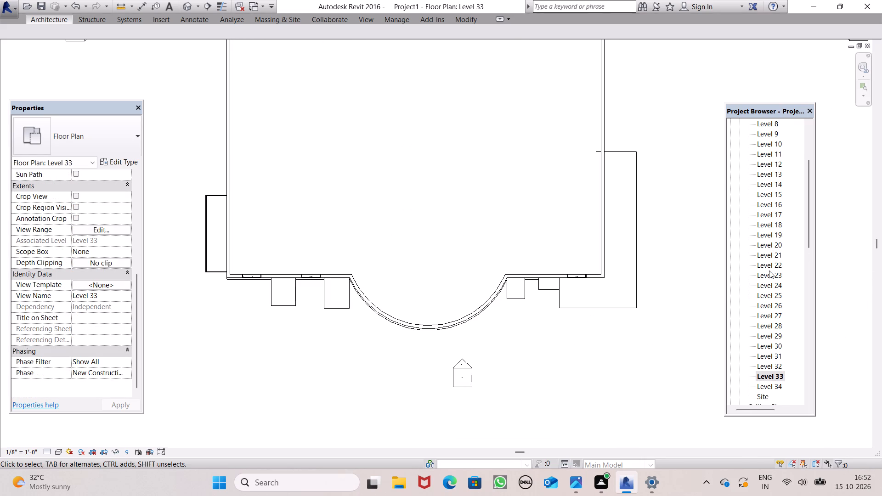
{"action": "left_click", "coordinate": [769, 271]}
{"action": "double_click", "coordinate": [771, 250]}
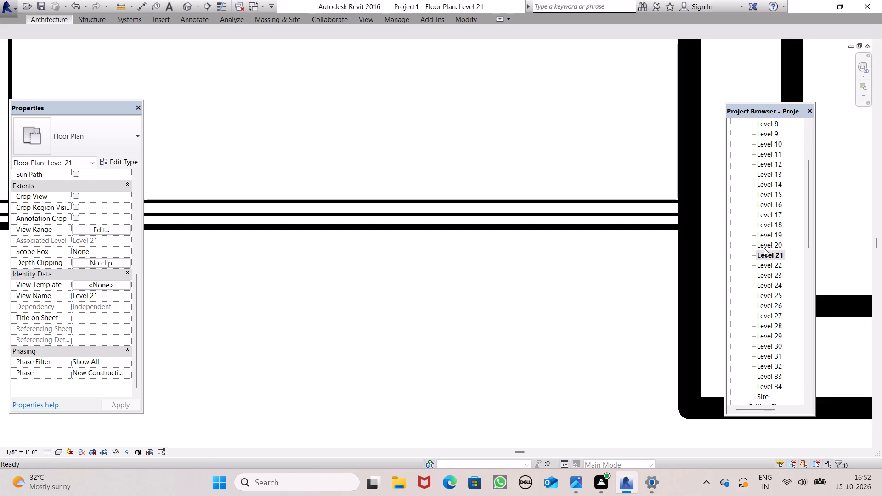
{"action": "scroll", "coordinate": [419, 242], "scroll_direction": "down", "scroll_amount": 12}
{"action": "scroll", "coordinate": [719, 267], "scroll_direction": "down", "scroll_amount": 2}
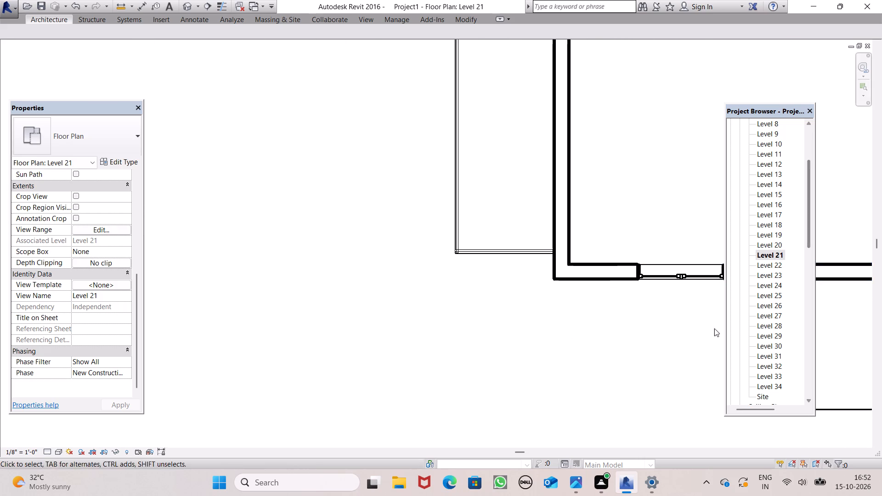
{"action": "scroll", "coordinate": [536, 268], "scroll_direction": "down", "scroll_amount": 10}
{"action": "scroll", "coordinate": [264, 274], "scroll_direction": "down", "scroll_amount": 6}
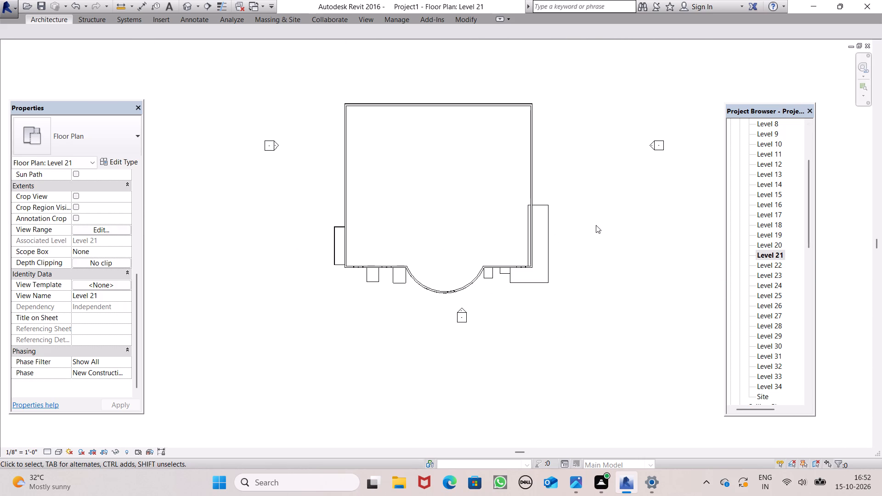
{"action": "scroll", "coordinate": [596, 225], "scroll_direction": "up", "scroll_amount": 9}
{"action": "scroll", "coordinate": [476, 206], "scroll_direction": "up", "scroll_amount": 5}
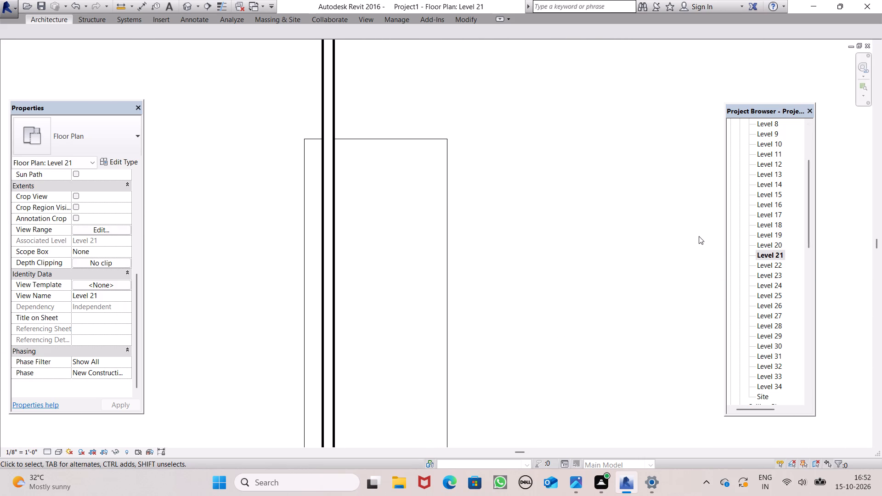
Open the Level 20 floor plan at the southeast corner balcony slab.
{"action": "double_click", "coordinate": [770, 246]}
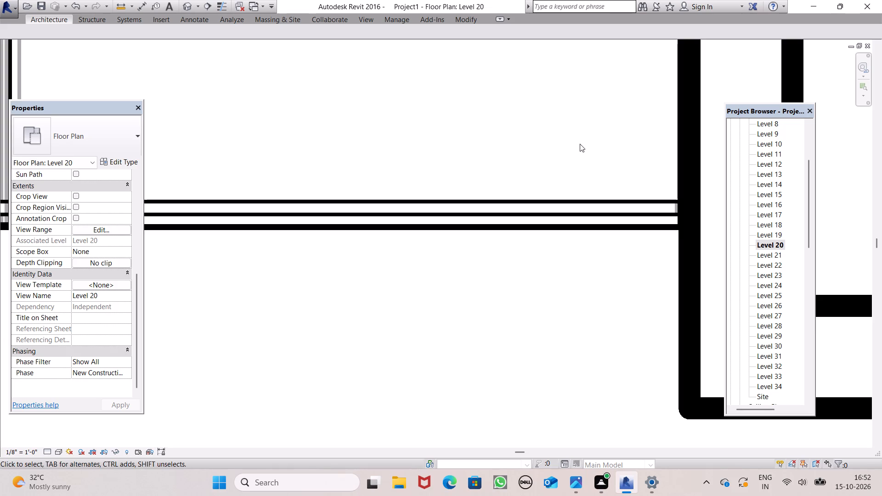
{"action": "scroll", "coordinate": [509, 194], "scroll_direction": "down", "scroll_amount": 10}
{"action": "scroll", "coordinate": [328, 237], "scroll_direction": "down", "scroll_amount": 2}
{"action": "scroll", "coordinate": [351, 205], "scroll_direction": "down", "scroll_amount": 12}
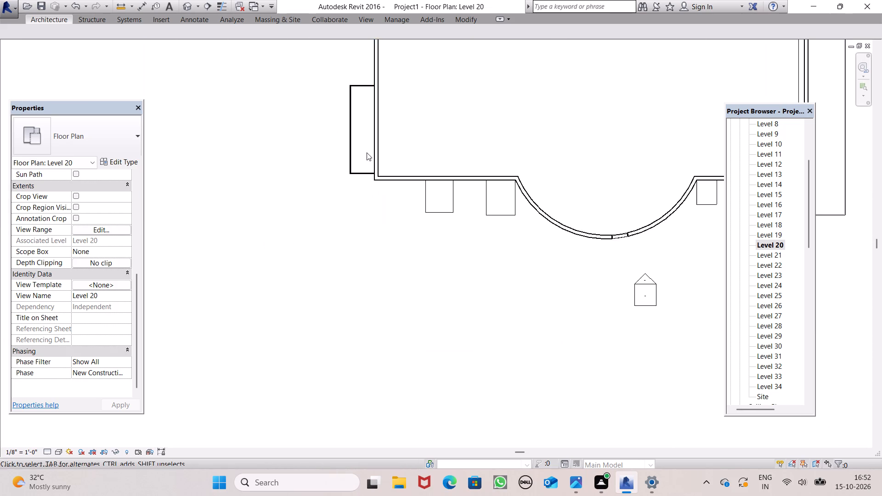
{"action": "scroll", "coordinate": [367, 118], "scroll_direction": "down", "scroll_amount": 10}
{"action": "scroll", "coordinate": [548, 85], "scroll_direction": "up", "scroll_amount": 4}
{"action": "scroll", "coordinate": [518, 125], "scroll_direction": "up", "scroll_amount": 5}
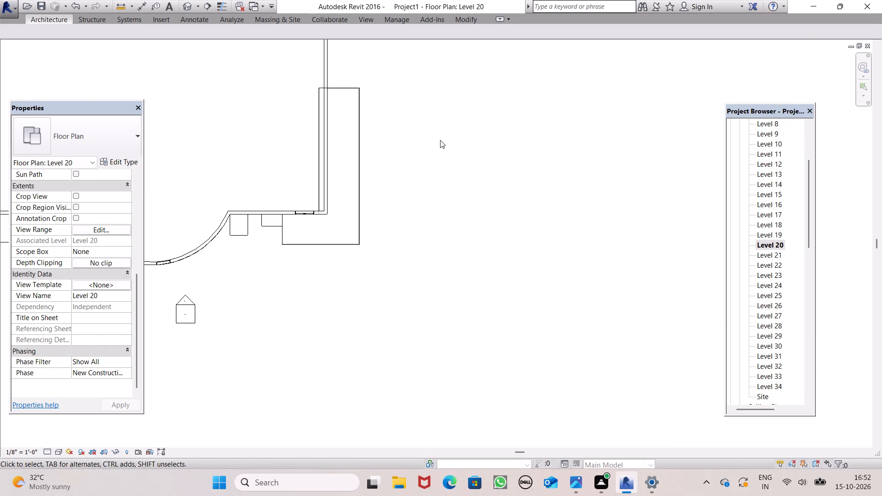
{"action": "scroll", "coordinate": [424, 145], "scroll_direction": "up", "scroll_amount": 3}
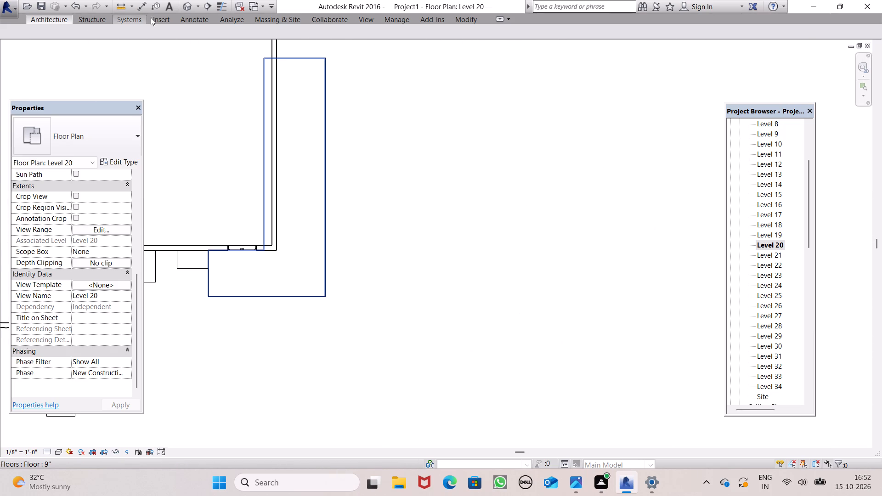
Draw a 4' 0" high curtain wall about 3' 11" long on the Level 20 slab's short west edge, from the adjoining slab to the southwest corner.
{"action": "left_click", "coordinate": [62, 17]}
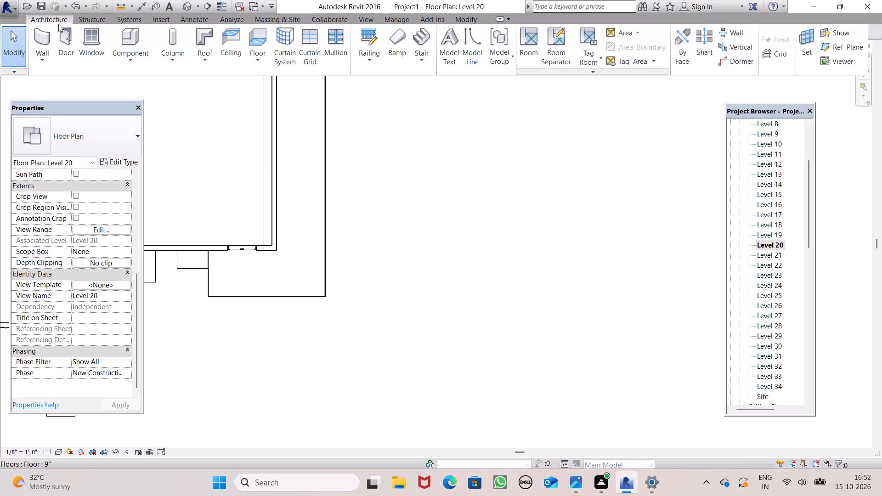
{"action": "left_click", "coordinate": [51, 34]}
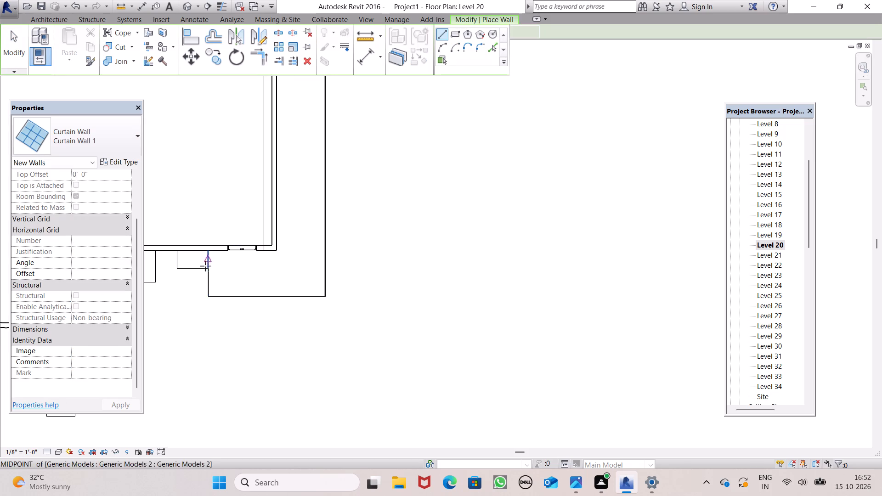
{"action": "scroll", "coordinate": [207, 267], "scroll_direction": "up", "scroll_amount": 11}
{"action": "scroll", "coordinate": [209, 273], "scroll_direction": "down", "scroll_amount": 1}
{"action": "scroll", "coordinate": [209, 273], "scroll_direction": "up", "scroll_amount": 2}
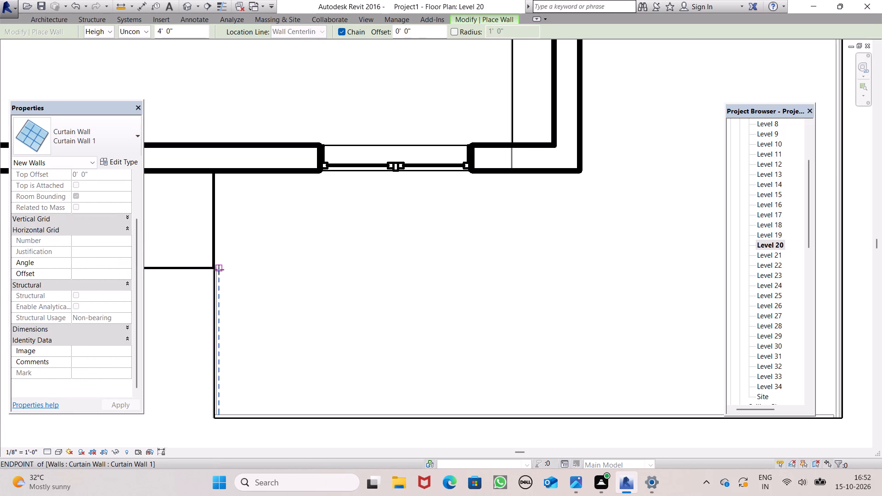
{"action": "left_click", "coordinate": [216, 267]}
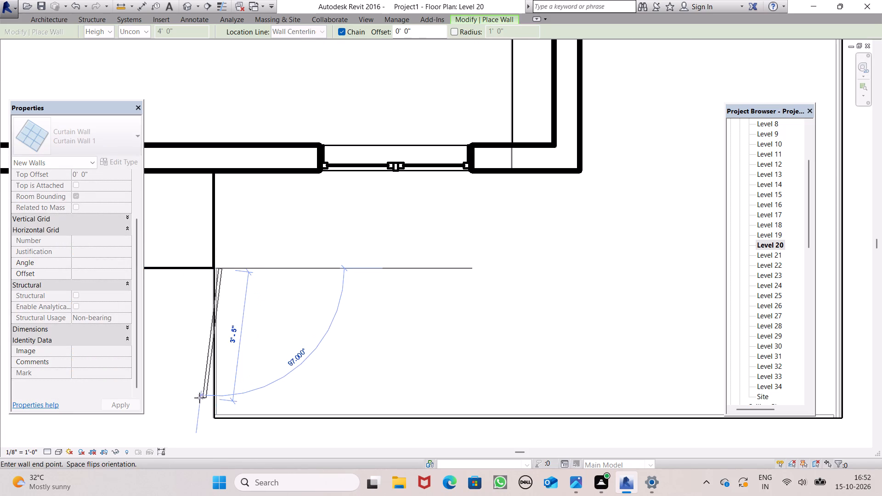
{"action": "left_click", "coordinate": [211, 416]}
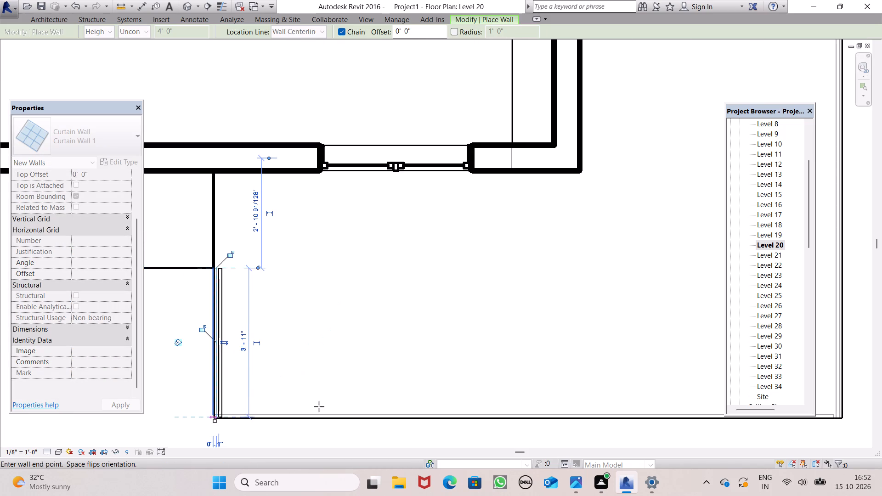
Continue the Level 20 curtain wall about 16' 3" along the slab's south edge to the southeast corner.
{"action": "scroll", "coordinate": [343, 388], "scroll_direction": "down", "scroll_amount": 2}
{"action": "scroll", "coordinate": [335, 388], "scroll_direction": "up", "scroll_amount": 1}
{"action": "scroll", "coordinate": [335, 388], "scroll_direction": "down", "scroll_amount": 1}
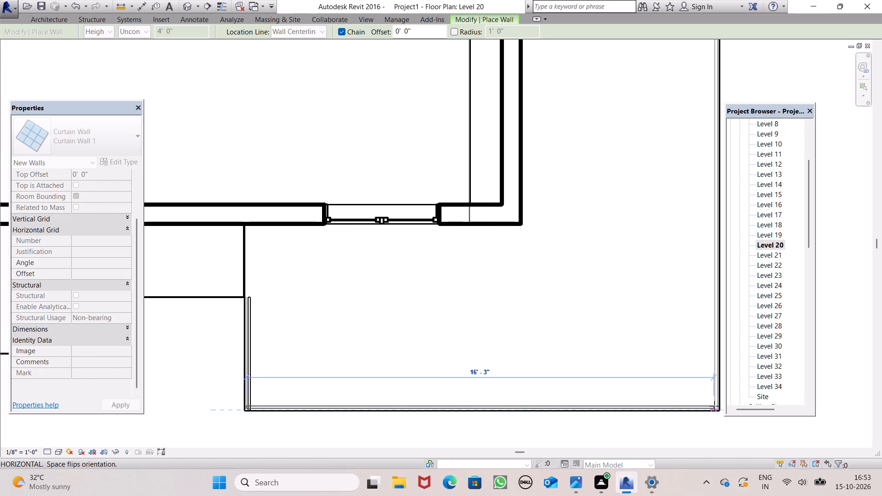
{"action": "left_click_drag", "start_coordinate": [714, 406], "coordinate": [717, 402]}
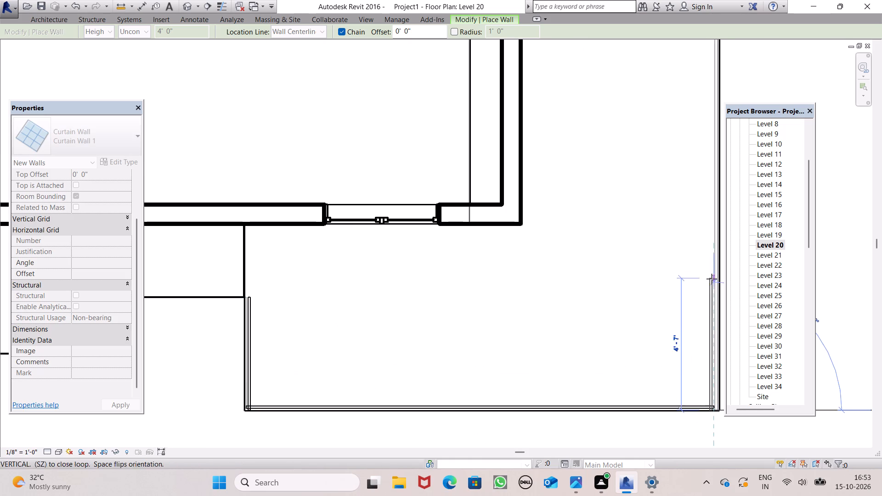
Continue the Level 20 curtain wall along the slab's east edge, from the southeast corner north to the northeast corner.
{"action": "scroll", "coordinate": [708, 261], "scroll_direction": "down", "scroll_amount": 6}
{"action": "scroll", "coordinate": [676, 364], "scroll_direction": "up", "scroll_amount": 1}
{"action": "scroll", "coordinate": [687, 287], "scroll_direction": "down", "scroll_amount": 5}
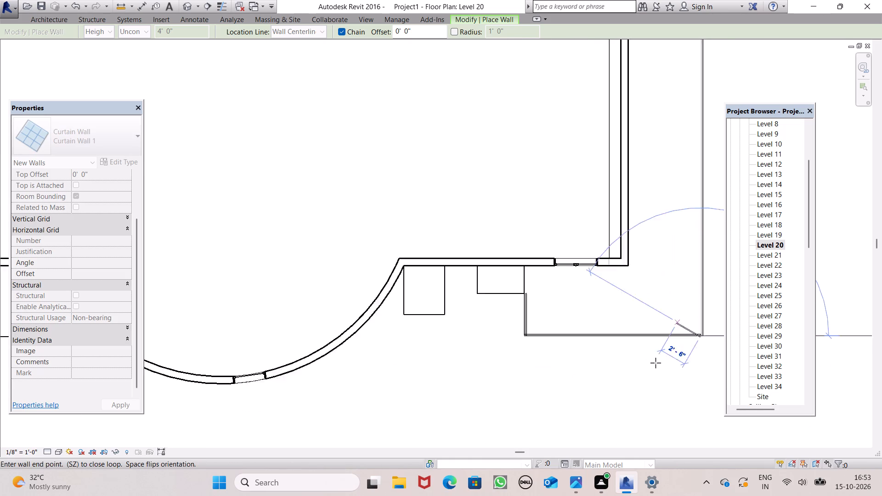
{"action": "scroll", "coordinate": [656, 363], "scroll_direction": "down", "scroll_amount": 3}
{"action": "scroll", "coordinate": [678, 194], "scroll_direction": "up", "scroll_amount": 13}
{"action": "scroll", "coordinate": [673, 221], "scroll_direction": "down", "scroll_amount": 1}
{"action": "scroll", "coordinate": [673, 221], "scroll_direction": "up", "scroll_amount": 5}
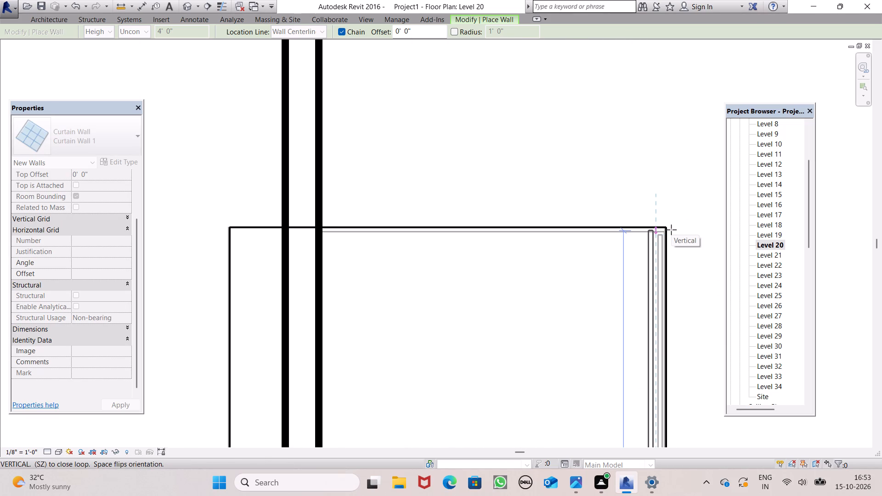
{"action": "left_click", "coordinate": [671, 230]}
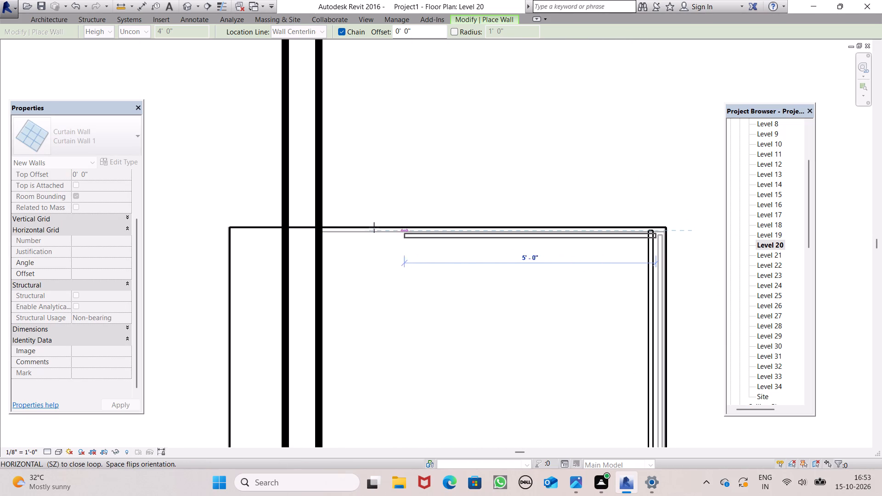
Finish the Level 20 curtain wall chain with a segment about 6' 7" long on the slab's north edge, ending at the building's east wall.
{"action": "left_click", "coordinate": [321, 231]}
{"action": "key", "text": "Escape"}
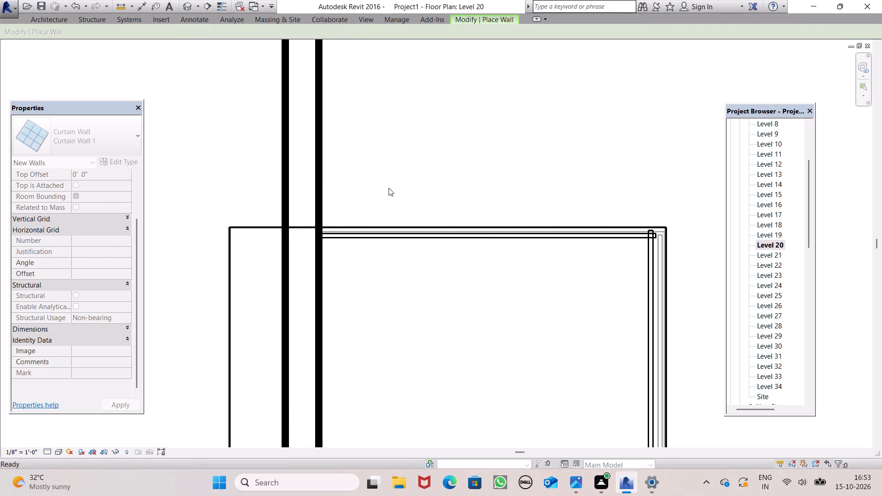
{"action": "scroll", "coordinate": [404, 145], "scroll_direction": "down", "scroll_amount": 6}
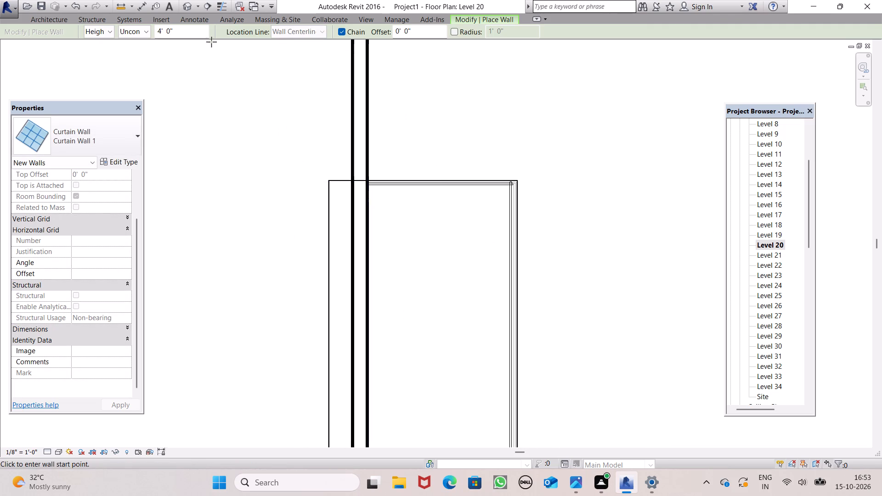
Open the Level 22 floor plan at the southeast corner balcony slab.
{"action": "double_click", "coordinate": [773, 265]}
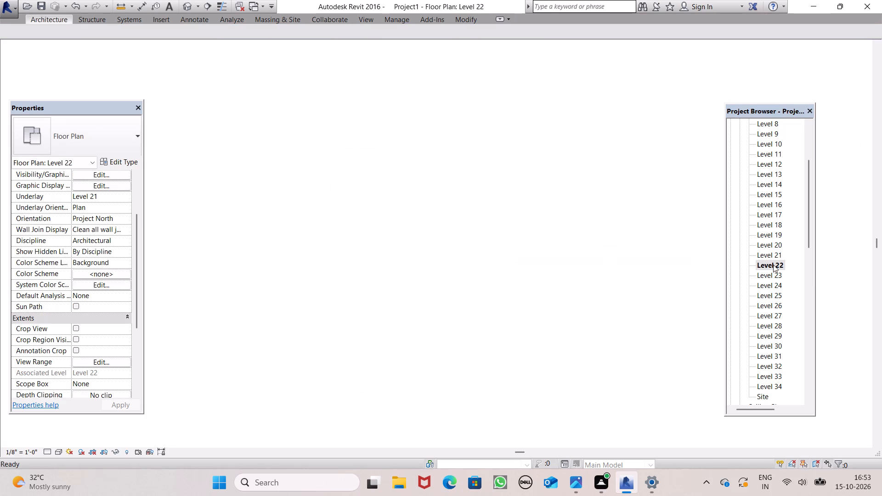
{"action": "scroll", "coordinate": [303, 256], "scroll_direction": "down", "scroll_amount": 1}
{"action": "scroll", "coordinate": [260, 242], "scroll_direction": "down", "scroll_amount": 9}
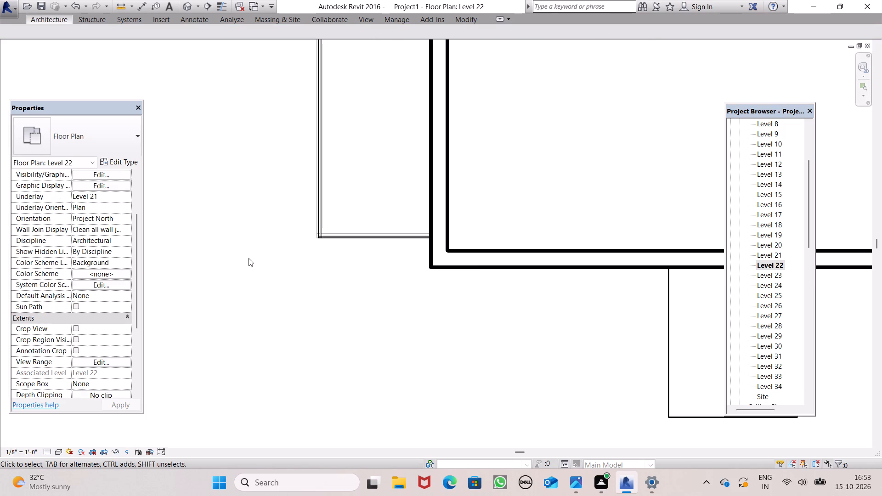
{"action": "scroll", "coordinate": [249, 258], "scroll_direction": "down", "scroll_amount": 12}
{"action": "scroll", "coordinate": [484, 236], "scroll_direction": "down", "scroll_amount": 1}
{"action": "scroll", "coordinate": [484, 236], "scroll_direction": "up", "scroll_amount": 6}
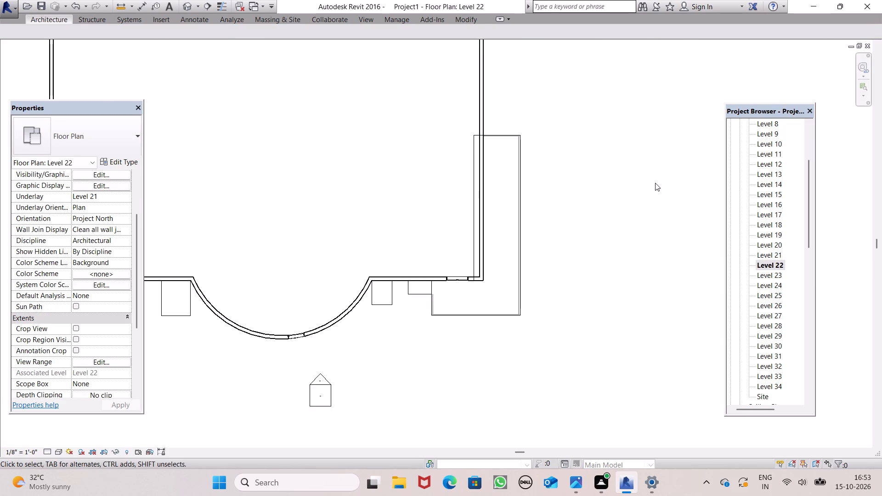
{"action": "scroll", "coordinate": [655, 183], "scroll_direction": "up", "scroll_amount": 3}
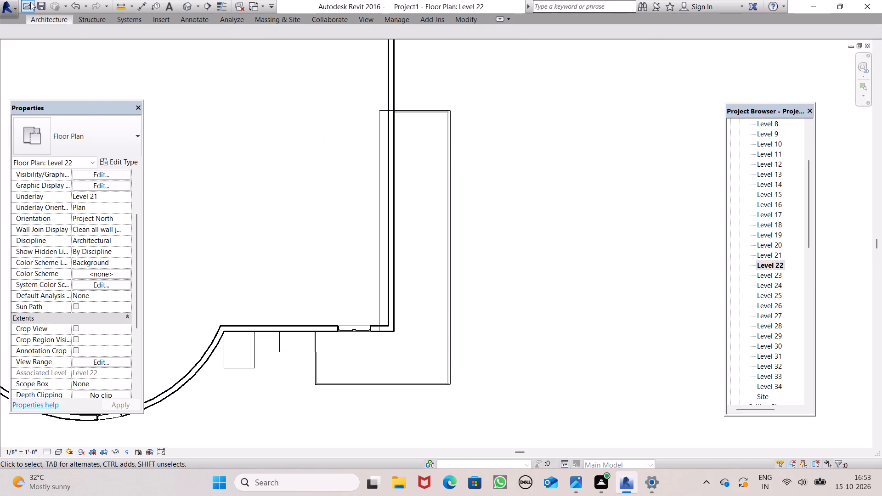
Draw a 4' 0" high curtain wall about 6' 8" long on the Level 22 slab's north edge, from the building's east wall to the northeast corner.
{"action": "left_click", "coordinate": [37, 20]}
{"action": "left_click", "coordinate": [48, 34]}
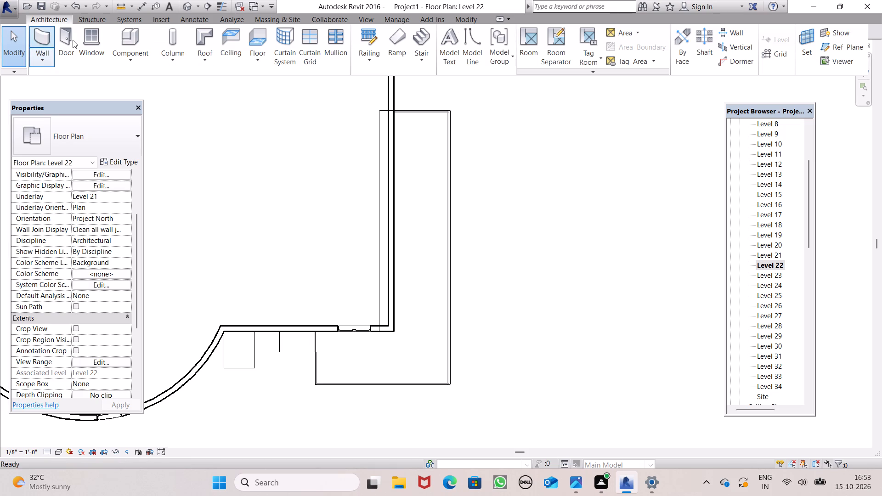
{"action": "scroll", "coordinate": [446, 115], "scroll_direction": "up", "scroll_amount": 5}
{"action": "scroll", "coordinate": [356, 105], "scroll_direction": "up", "scroll_amount": 3}
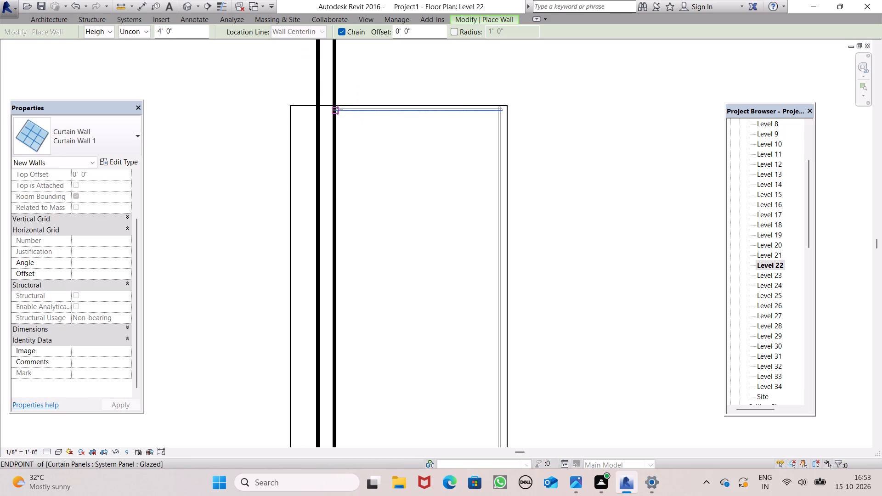
{"action": "left_click", "coordinate": [337, 110]}
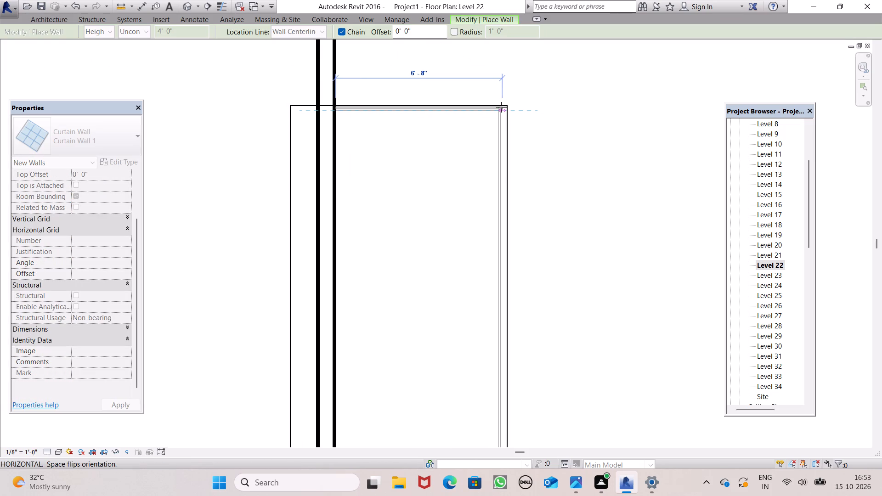
{"action": "left_click", "coordinate": [505, 106]}
Continue the Level 22 curtain wall along the slab's east edge, from the northeast corner south to the southeast corner.
{"action": "scroll", "coordinate": [503, 145], "scroll_direction": "down", "scroll_amount": 2}
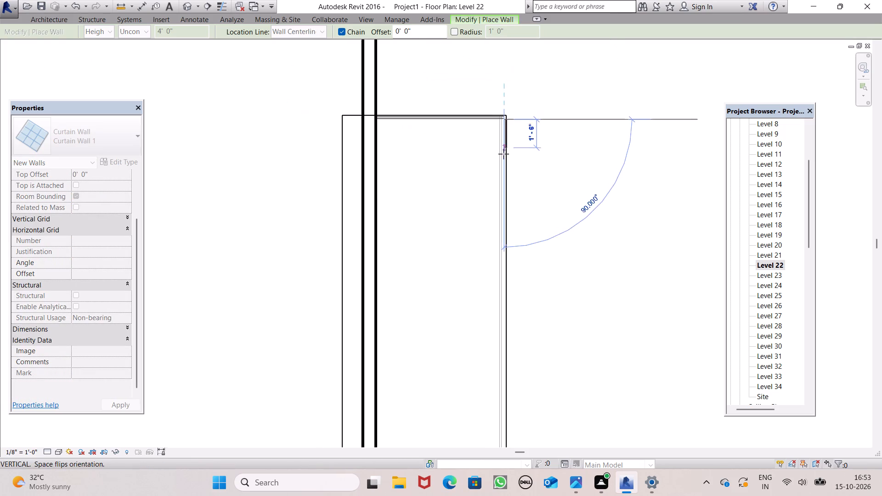
{"action": "scroll", "coordinate": [503, 154], "scroll_direction": "down", "scroll_amount": 6}
{"action": "scroll", "coordinate": [507, 434], "scroll_direction": "up", "scroll_amount": 3}
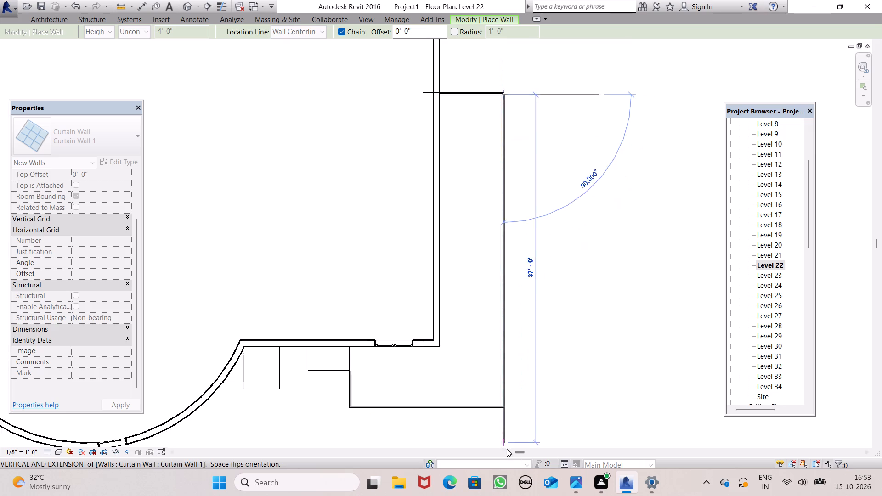
{"action": "scroll", "coordinate": [507, 449], "scroll_direction": "up", "scroll_amount": 3}
{"action": "scroll", "coordinate": [497, 406], "scroll_direction": "up", "scroll_amount": 6}
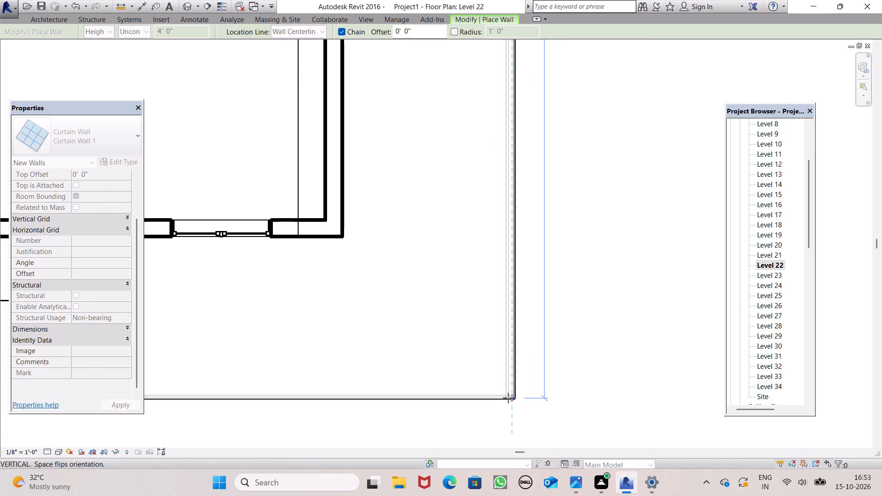
{"action": "left_click", "coordinate": [509, 395]}
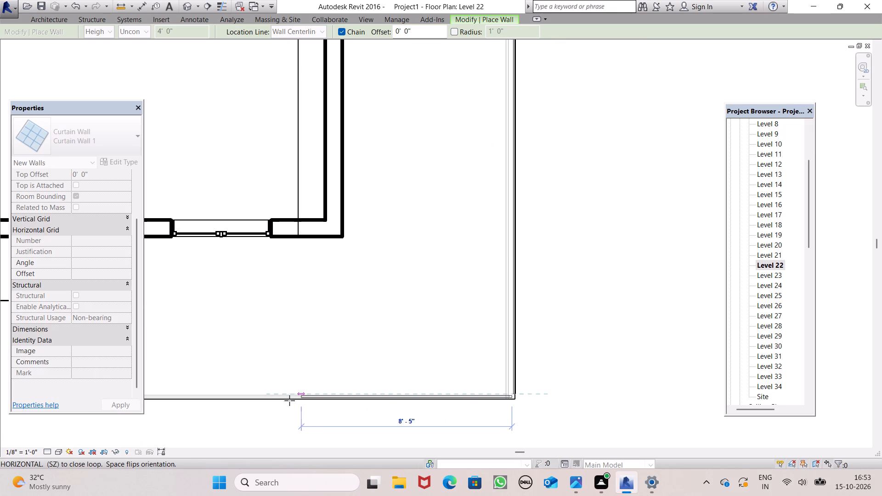
Continue the Level 22 curtain wall along the slab's south edge, from the southeast corner to the southwest corner.
{"action": "scroll", "coordinate": [343, 367], "scroll_direction": "down", "scroll_amount": 4}
{"action": "scroll", "coordinate": [212, 380], "scroll_direction": "down", "scroll_amount": 1}
{"action": "scroll", "coordinate": [212, 380], "scroll_direction": "up", "scroll_amount": 6}
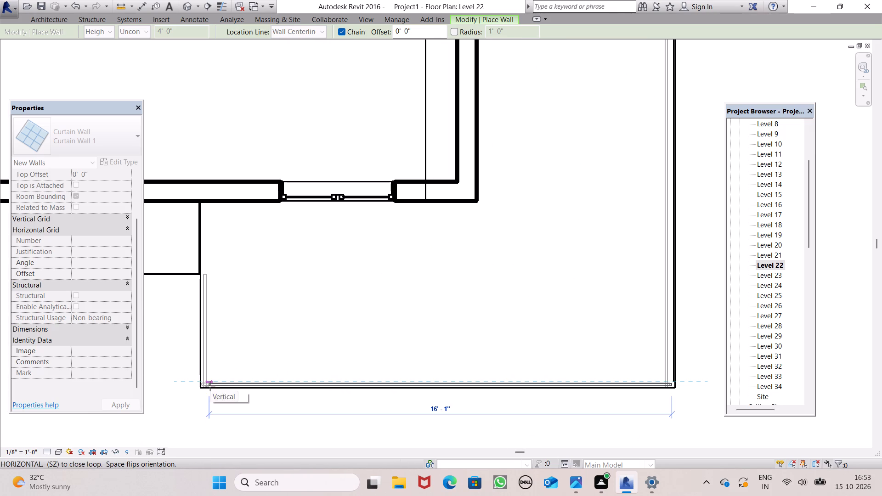
{"action": "left_click_drag", "start_coordinate": [204, 388], "coordinate": [202, 377]}
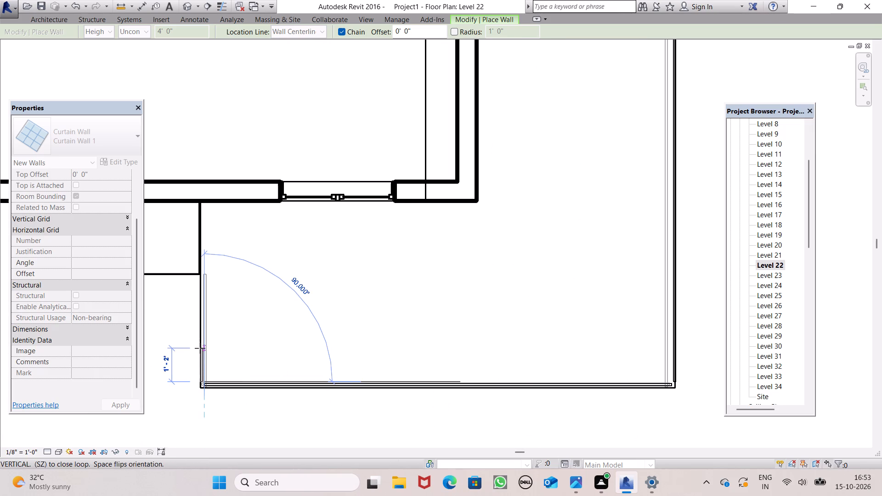
Finish the Level 22 curtain wall along the slab's west edge, about 3' 10" north from the southwest corner.
{"action": "left_click", "coordinate": [205, 272]}
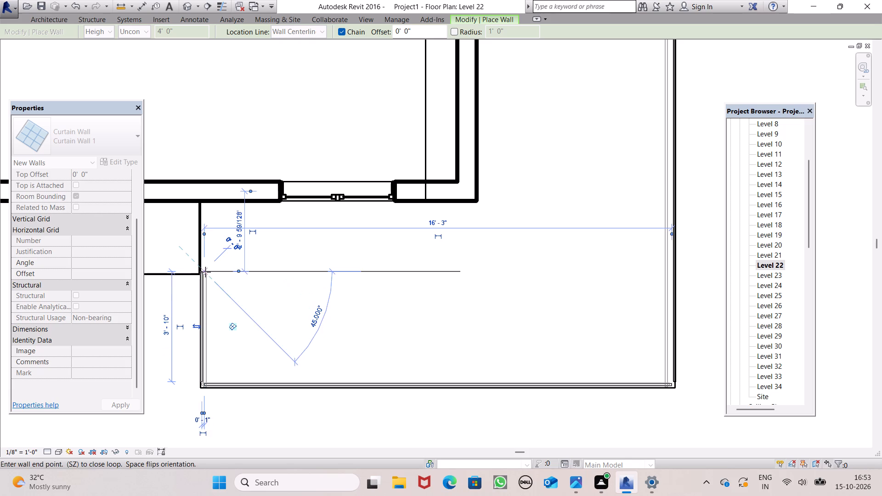
{"action": "key", "text": "Escape"}
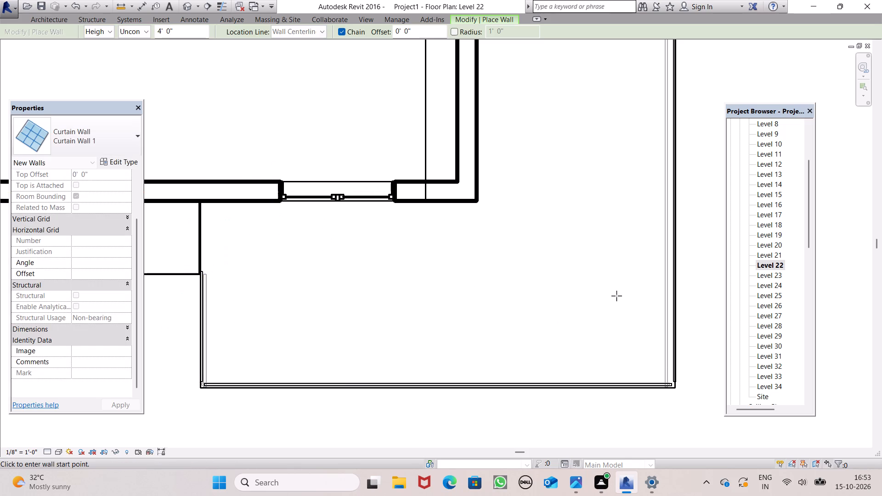
Open the Level 24 floor plan.
{"action": "double_click", "coordinate": [768, 287]}
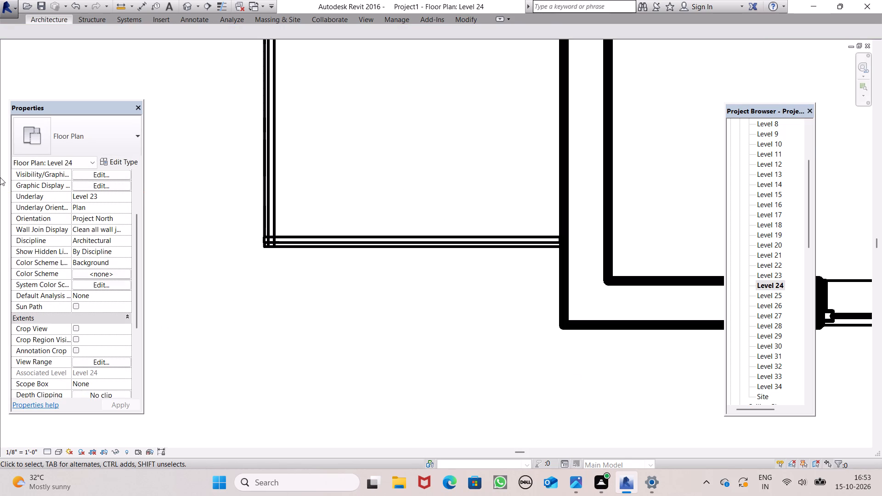
Draw a 4' 0" high curtain wall about 6' 9" long on the southeast slab's north edge, from the building's east wall to the northeast corner.
{"action": "left_click", "coordinate": [51, 19]}
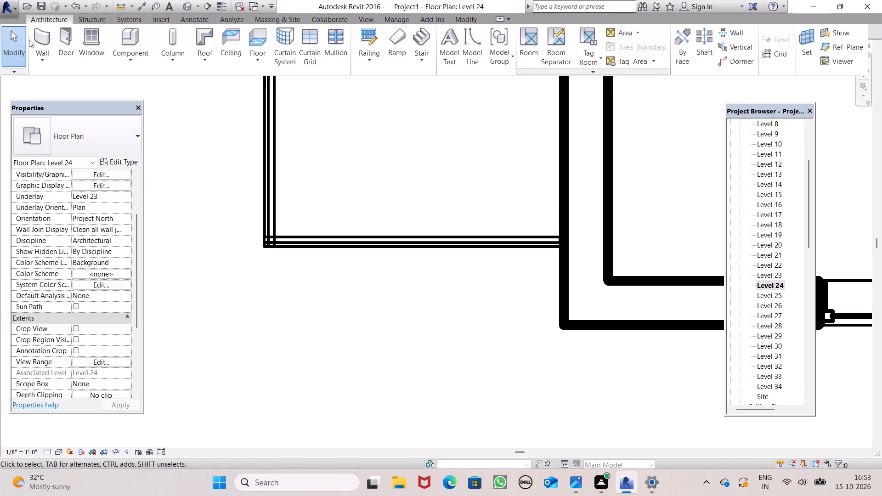
{"action": "left_click", "coordinate": [36, 34]}
{"action": "scroll", "coordinate": [396, 256], "scroll_direction": "down", "scroll_amount": 4}
{"action": "scroll", "coordinate": [51, 385], "scroll_direction": "down", "scroll_amount": 1}
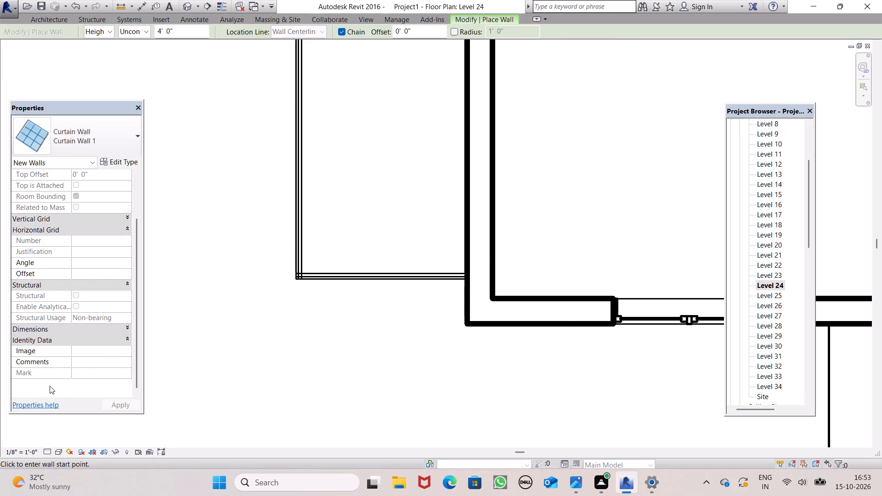
{"action": "scroll", "coordinate": [187, 246], "scroll_direction": "down", "scroll_amount": 6}
{"action": "scroll", "coordinate": [409, 264], "scroll_direction": "down", "scroll_amount": 5}
{"action": "scroll", "coordinate": [279, 295], "scroll_direction": "down", "scroll_amount": 7}
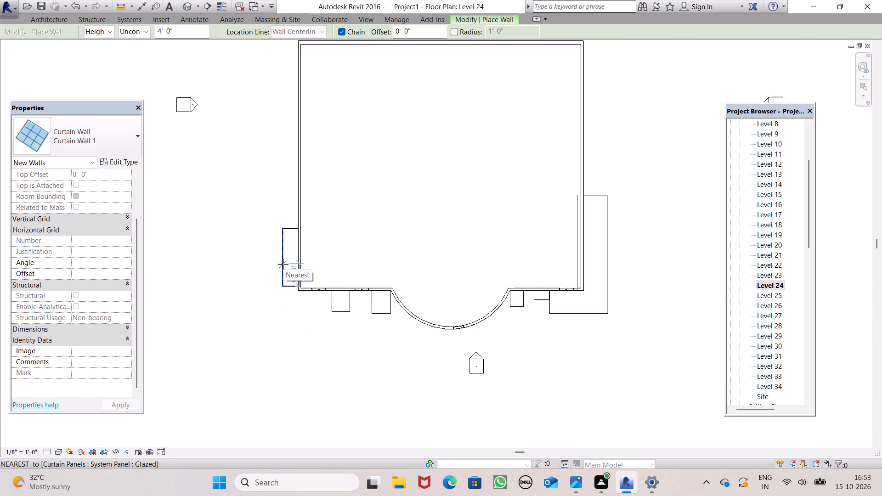
{"action": "scroll", "coordinate": [283, 264], "scroll_direction": "down", "scroll_amount": 5}
{"action": "scroll", "coordinate": [446, 218], "scroll_direction": "up", "scroll_amount": 5}
{"action": "scroll", "coordinate": [387, 255], "scroll_direction": "up", "scroll_amount": 10}
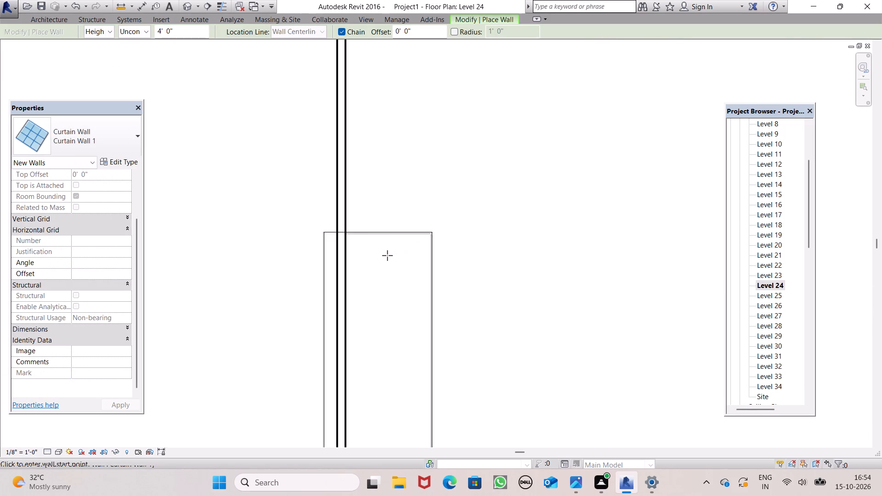
{"action": "scroll", "coordinate": [427, 231], "scroll_direction": "up", "scroll_amount": 6}
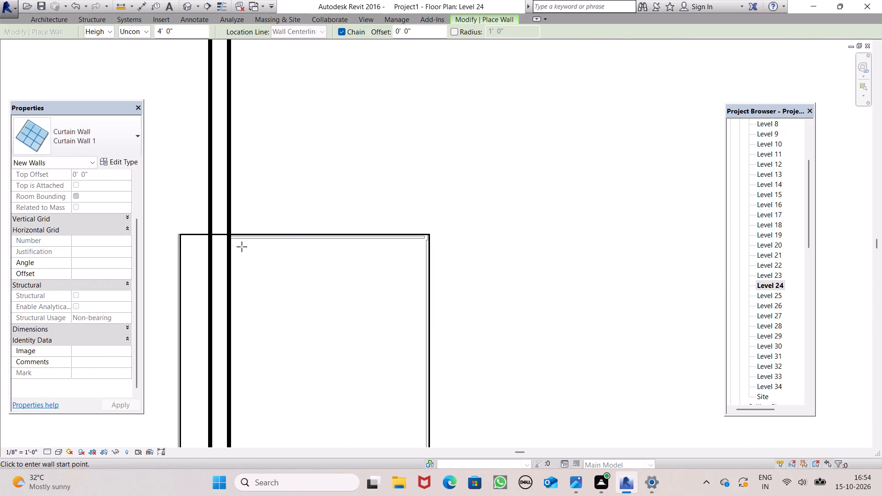
{"action": "left_click_drag", "start_coordinate": [231, 240], "coordinate": [241, 241]}
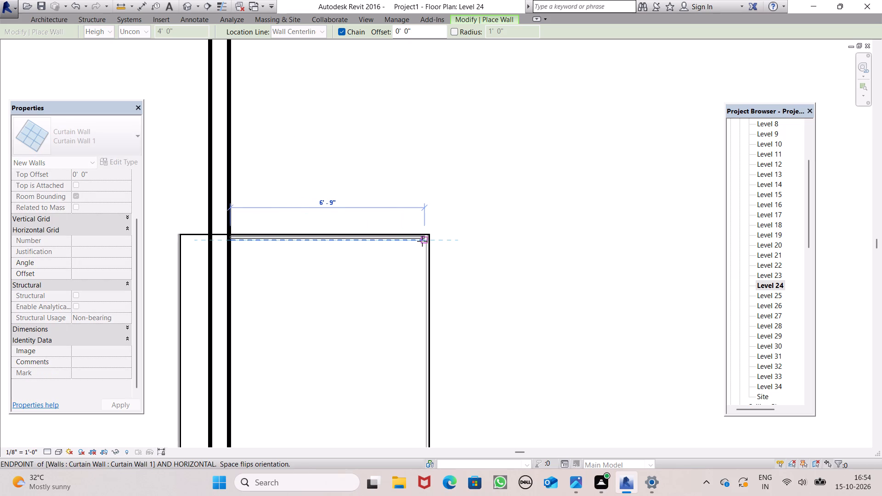
{"action": "left_click", "coordinate": [427, 240]}
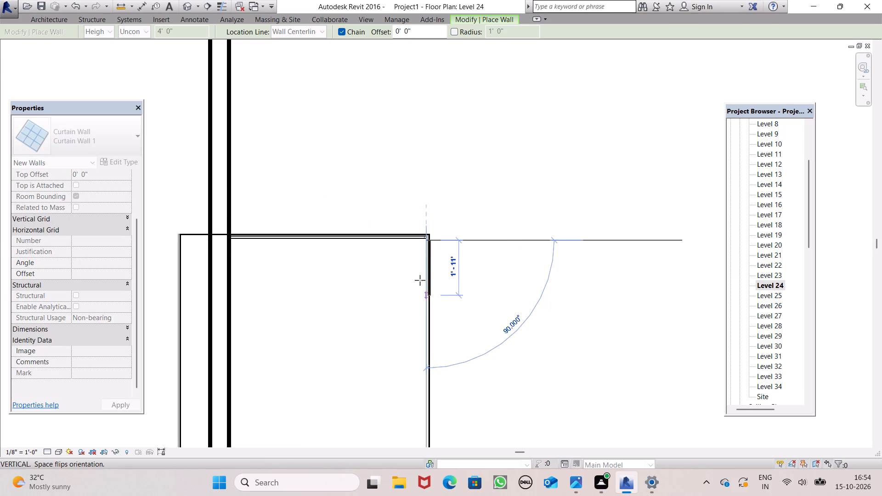
{"action": "key", "text": "Escape"}
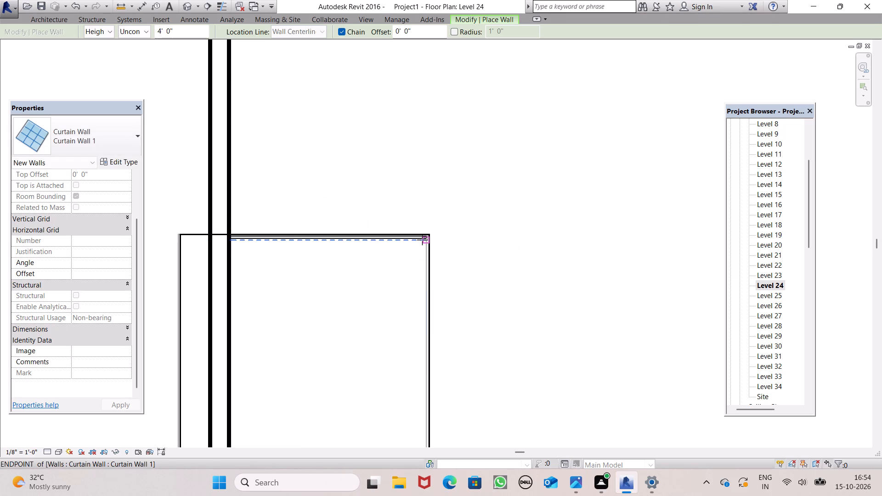
Draw the Level 24 curtain wall along the slab's east edge, from the northeast corner south to the southeast corner.
{"action": "left_click", "coordinate": [420, 239]}
{"action": "scroll", "coordinate": [424, 263], "scroll_direction": "down", "scroll_amount": 7}
{"action": "scroll", "coordinate": [416, 201], "scroll_direction": "down", "scroll_amount": 3}
{"action": "scroll", "coordinate": [416, 252], "scroll_direction": "down", "scroll_amount": 5}
{"action": "scroll", "coordinate": [407, 393], "scroll_direction": "up", "scroll_amount": 7}
{"action": "scroll", "coordinate": [411, 355], "scroll_direction": "up", "scroll_amount": 6}
{"action": "scroll", "coordinate": [413, 341], "scroll_direction": "down", "scroll_amount": 1}
{"action": "scroll", "coordinate": [413, 341], "scroll_direction": "up", "scroll_amount": 2}
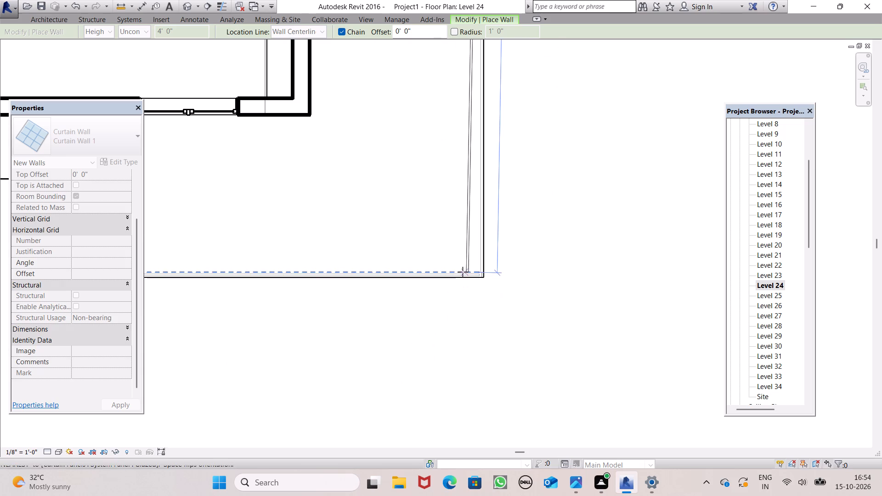
{"action": "left_click", "coordinate": [482, 274]}
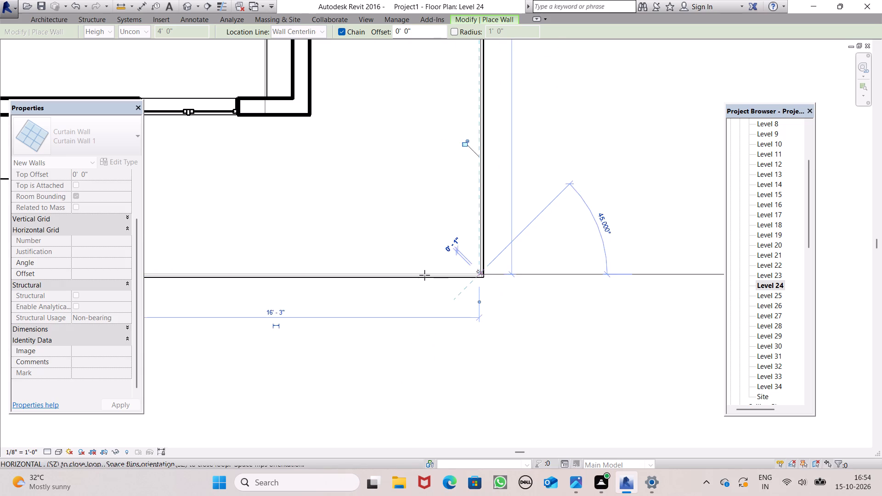
Continue the Level 24 curtain wall along the slab's south edge, about 16' 4" from the southeast corner to the southwest corner.
{"action": "scroll", "coordinate": [402, 270], "scroll_direction": "down", "scroll_amount": 5}
{"action": "scroll", "coordinate": [258, 263], "scroll_direction": "down", "scroll_amount": 1}
{"action": "scroll", "coordinate": [254, 265], "scroll_direction": "up", "scroll_amount": 11}
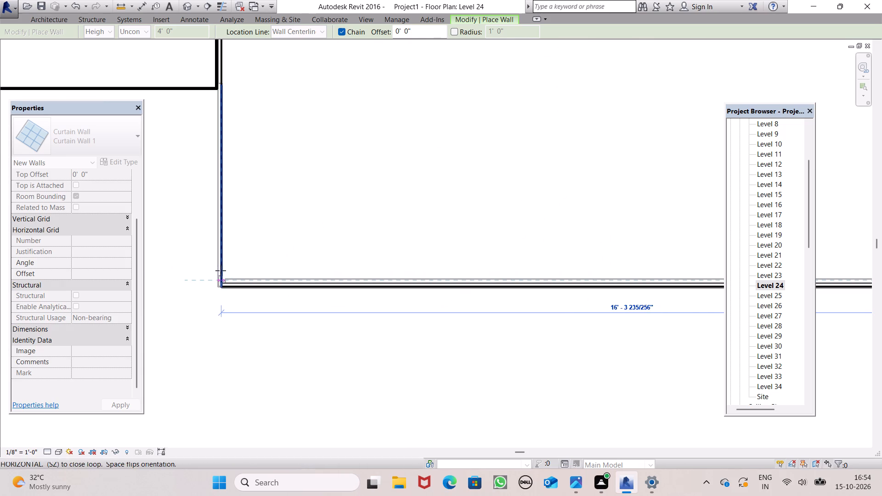
{"action": "left_click", "coordinate": [220, 271]}
{"action": "key", "text": "Escape"}
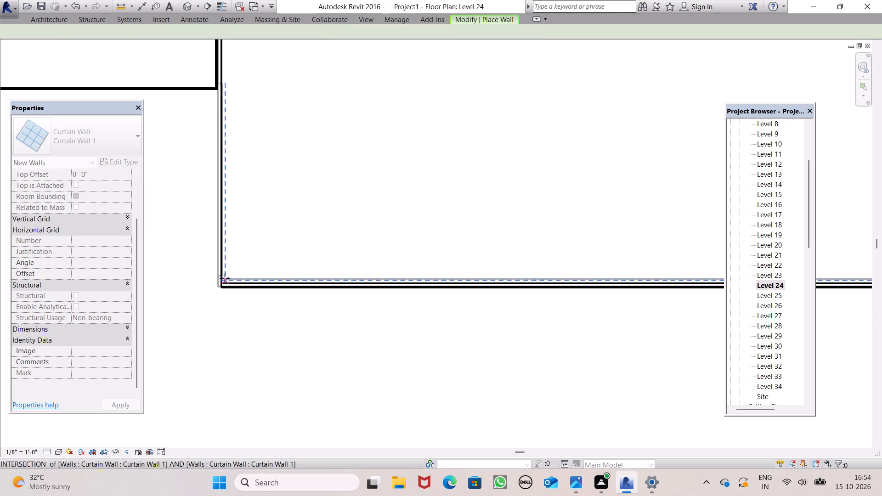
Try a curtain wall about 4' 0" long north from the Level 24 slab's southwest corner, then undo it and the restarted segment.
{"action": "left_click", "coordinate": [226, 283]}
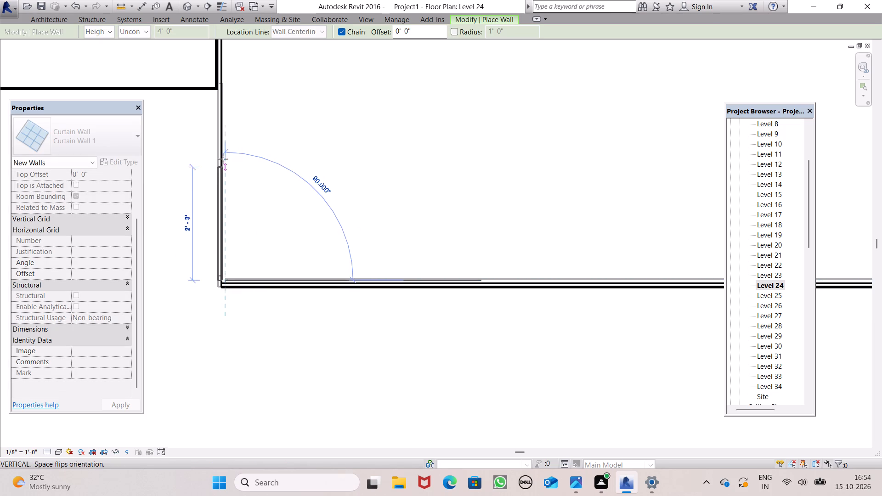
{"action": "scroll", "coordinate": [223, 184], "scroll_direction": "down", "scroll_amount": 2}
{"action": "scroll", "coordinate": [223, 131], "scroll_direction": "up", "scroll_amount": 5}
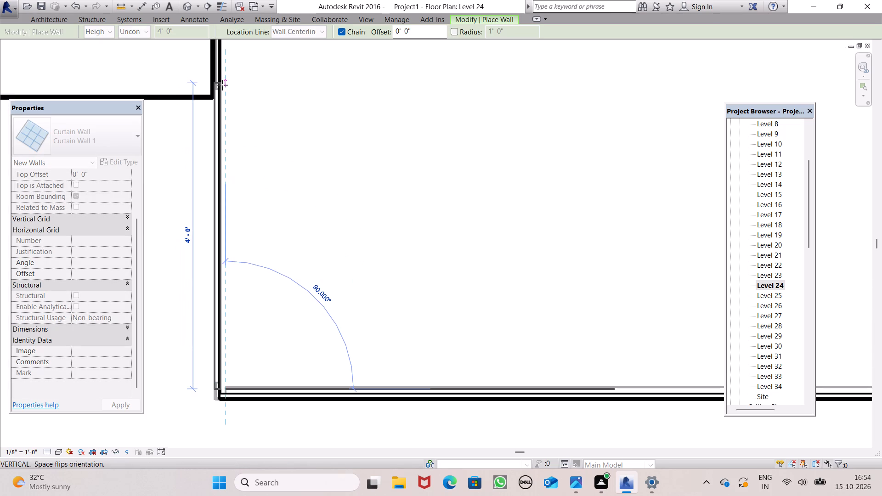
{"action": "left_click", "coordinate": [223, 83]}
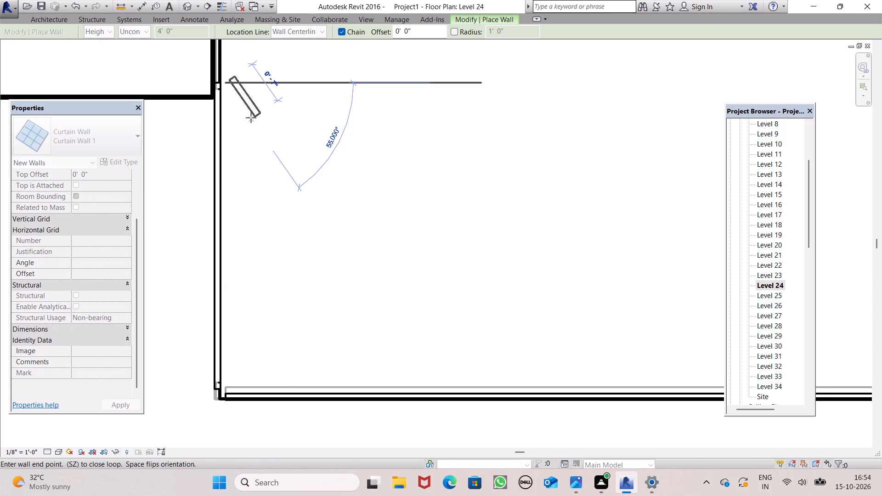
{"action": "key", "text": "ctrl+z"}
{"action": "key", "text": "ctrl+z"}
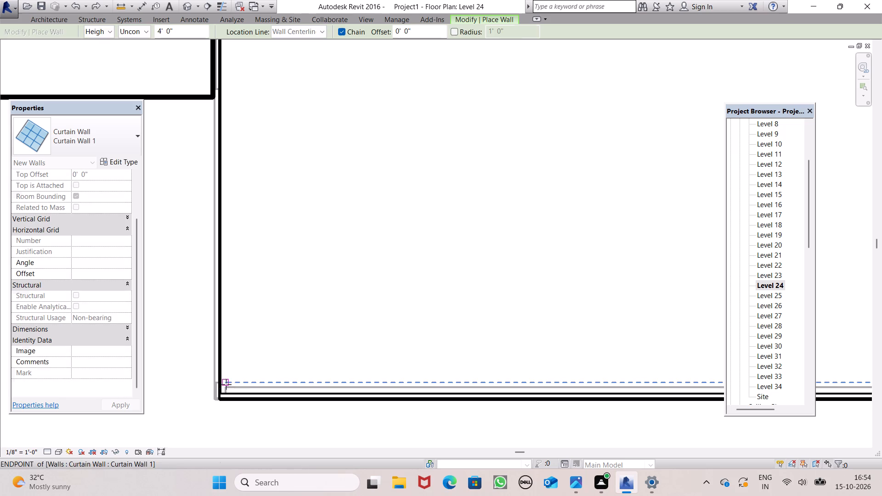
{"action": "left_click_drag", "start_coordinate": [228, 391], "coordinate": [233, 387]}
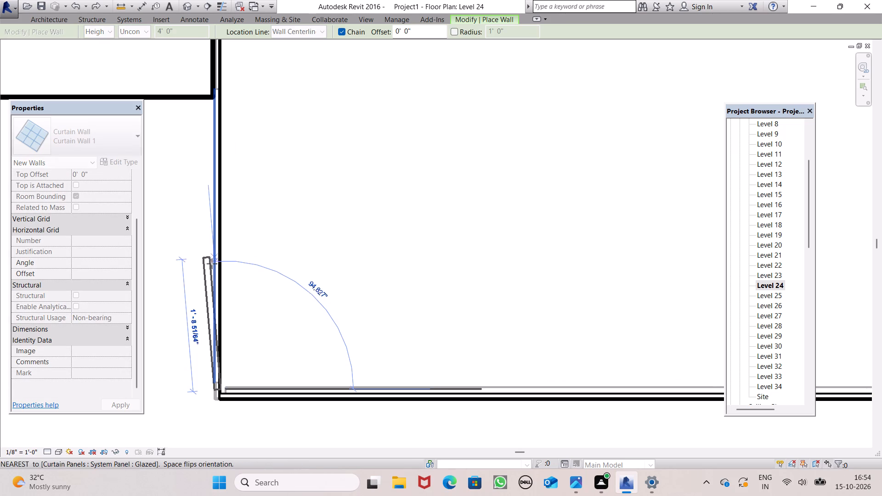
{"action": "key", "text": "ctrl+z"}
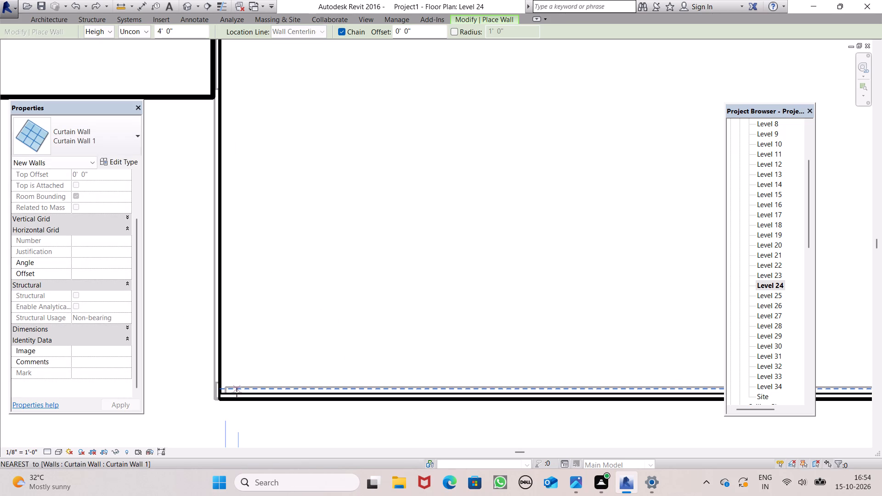
Draw the Level 24 curtain wall just inside the slab's west edge, from the south curtain wall north to the edge's end.
{"action": "left_click", "coordinate": [237, 393]}
{"action": "scroll", "coordinate": [228, 283], "scroll_direction": "down", "scroll_amount": 4}
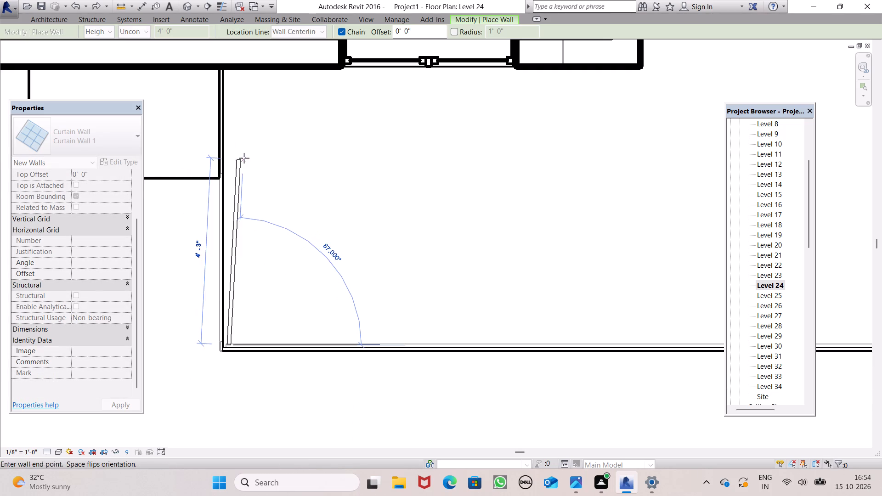
{"action": "scroll", "coordinate": [244, 160], "scroll_direction": "up", "scroll_amount": 10}
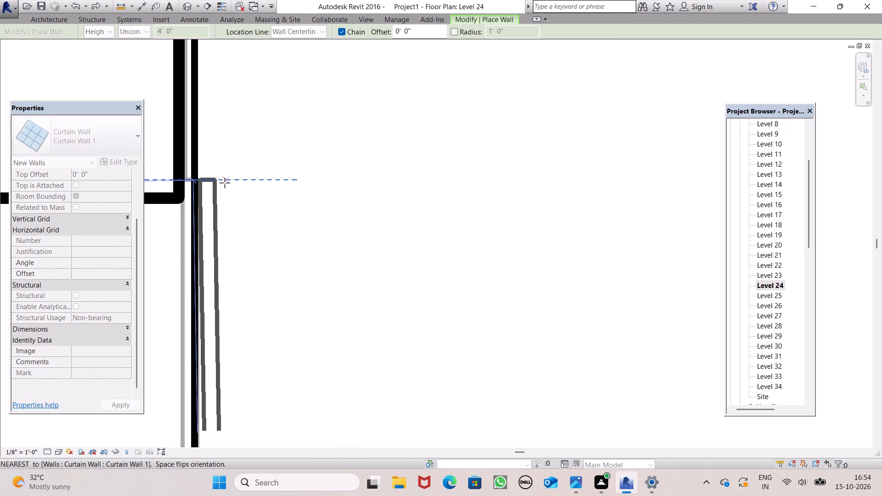
{"action": "left_click", "coordinate": [230, 183]}
{"action": "key", "text": "Escape"}
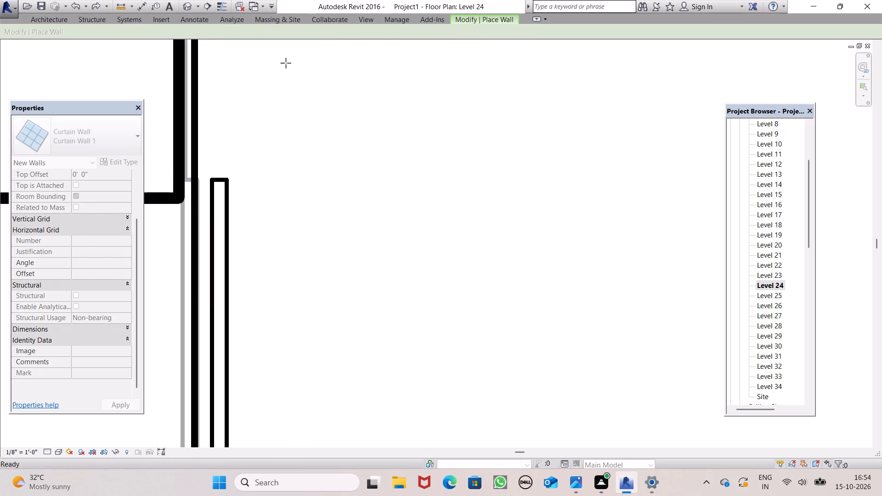
Examine the tower in the 3D view to see which southeast corner balcony slabs still lack curtain wall railings.
{"action": "left_click", "coordinate": [185, 7]}
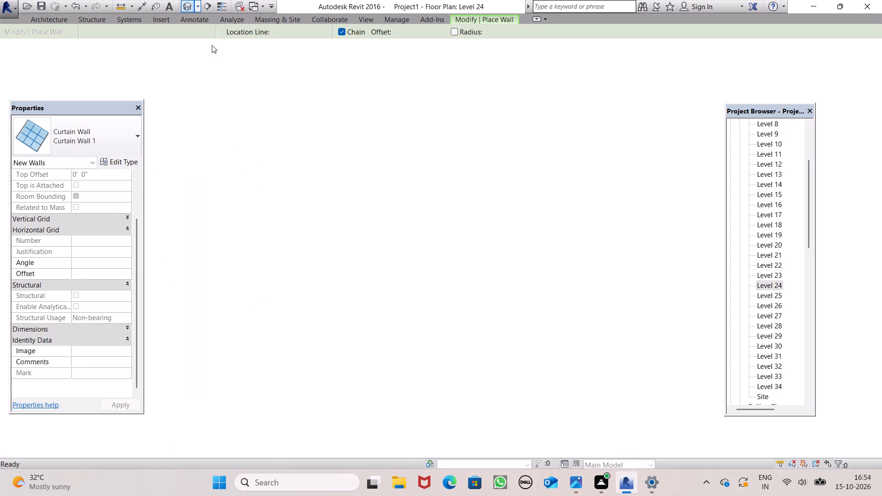
{"action": "scroll", "coordinate": [334, 183], "scroll_direction": "down", "scroll_amount": 5}
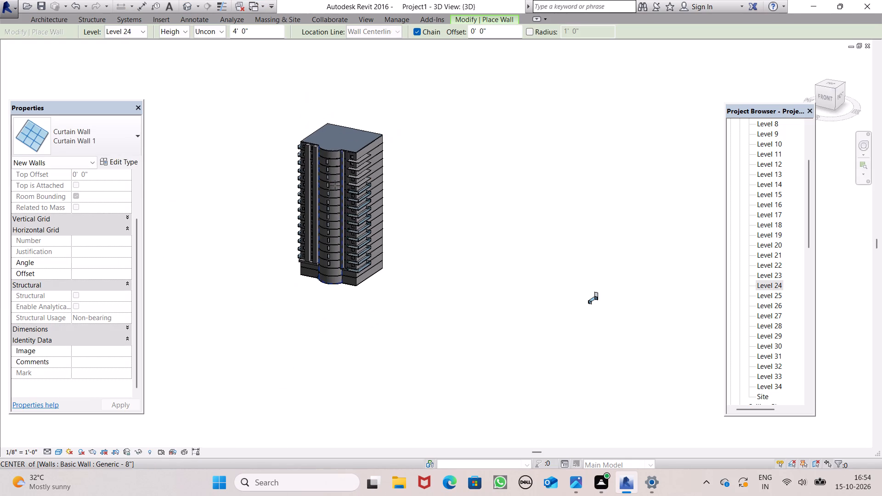
{"action": "scroll", "coordinate": [335, 186], "scroll_direction": "down", "scroll_amount": 11}
{"action": "scroll", "coordinate": [356, 219], "scroll_direction": "down", "scroll_amount": 3}
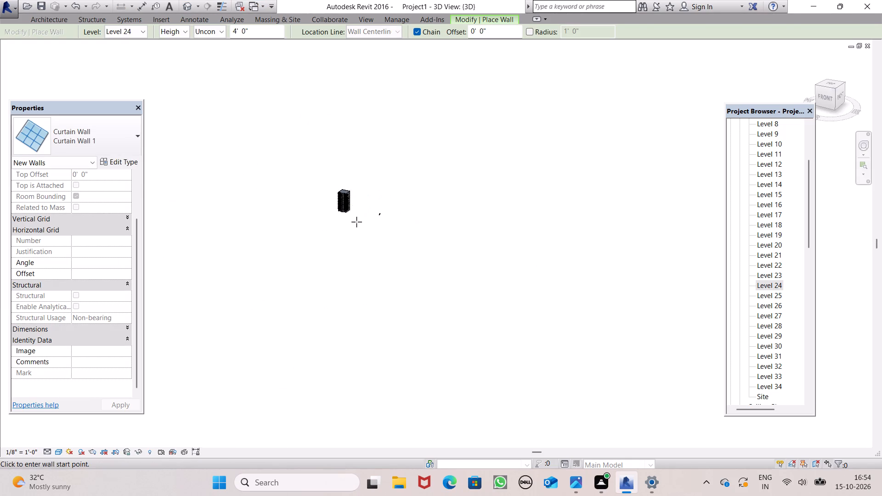
{"action": "scroll", "coordinate": [356, 222], "scroll_direction": "down", "scroll_amount": 9}
{"action": "scroll", "coordinate": [349, 222], "scroll_direction": "up", "scroll_amount": 2}
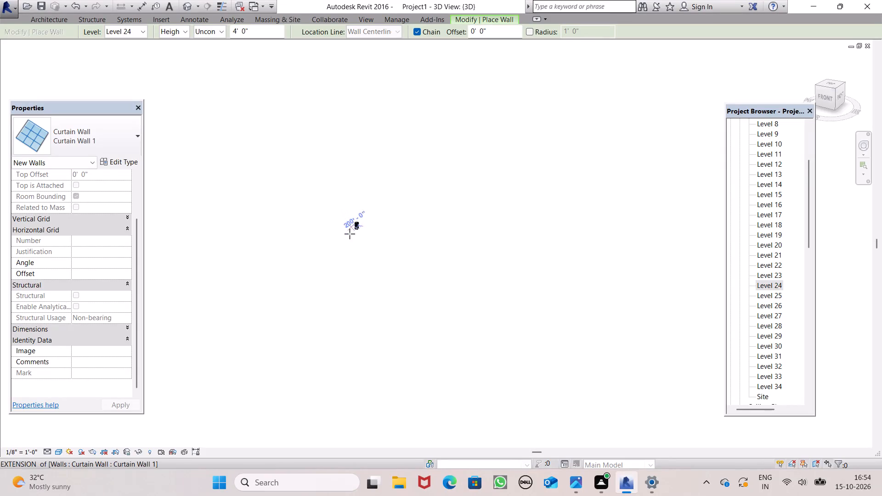
{"action": "scroll", "coordinate": [350, 234], "scroll_direction": "up", "scroll_amount": 16}
{"action": "key", "text": "Escape"}
{"action": "scroll", "coordinate": [445, 193], "scroll_direction": "up", "scroll_amount": 3}
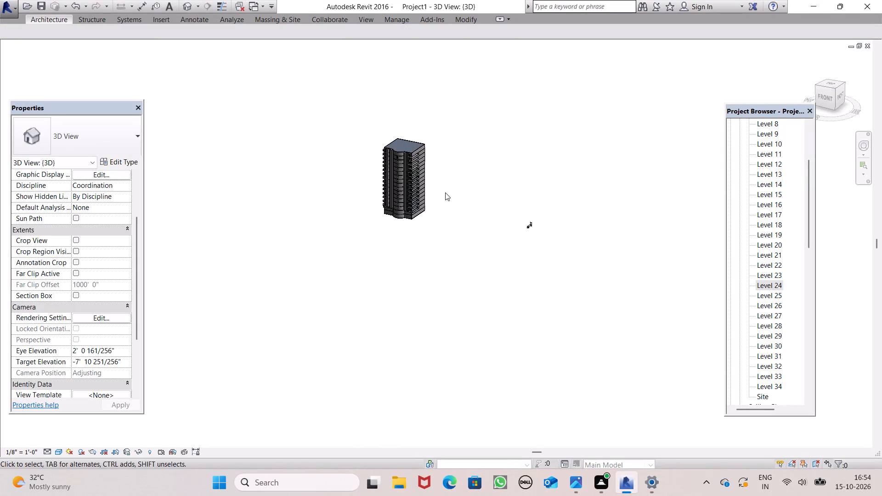
{"action": "scroll", "coordinate": [445, 192], "scroll_direction": "up", "scroll_amount": 5}
{"action": "key", "text": "Escape"}
{"action": "scroll", "coordinate": [435, 171], "scroll_direction": "up", "scroll_amount": 4}
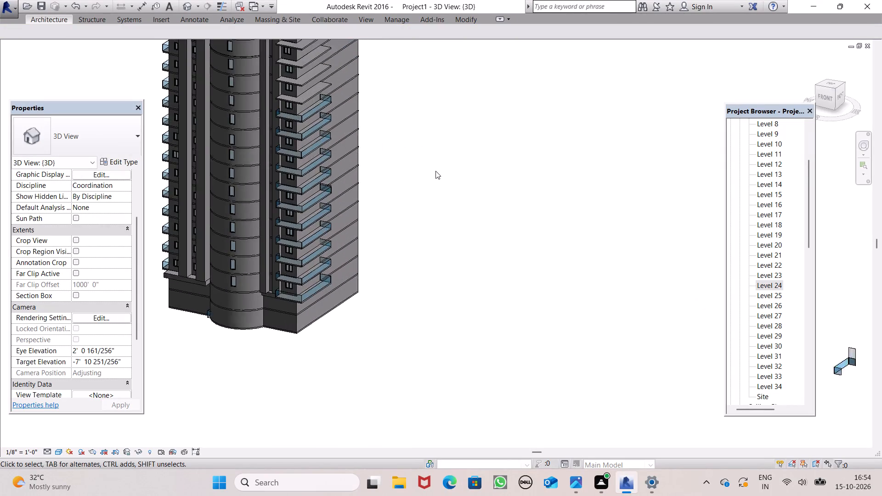
{"action": "scroll", "coordinate": [435, 171], "scroll_direction": "up", "scroll_amount": 2}
{"action": "scroll", "coordinate": [435, 171], "scroll_direction": "down", "scroll_amount": 4}
{"action": "scroll", "coordinate": [302, 67], "scroll_direction": "up", "scroll_amount": 5}
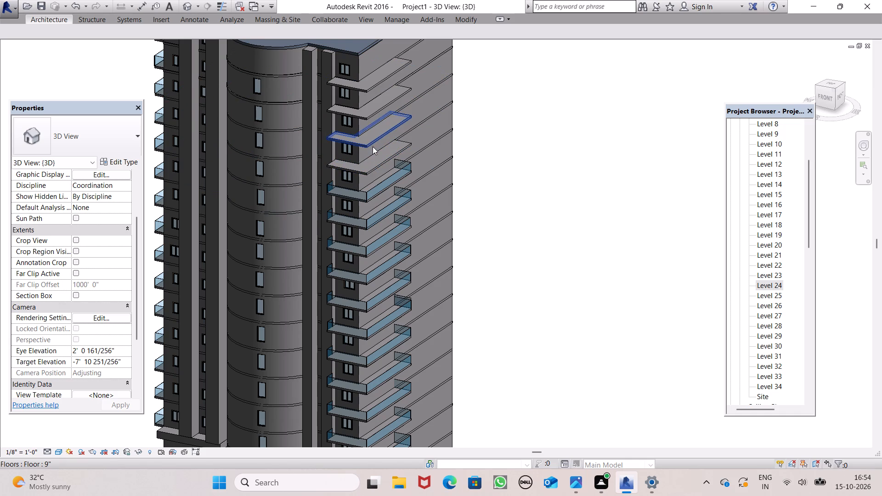
Check the level of the lowest southeast corner balcony slab without a railing.
{"action": "left_click", "coordinate": [373, 169]}
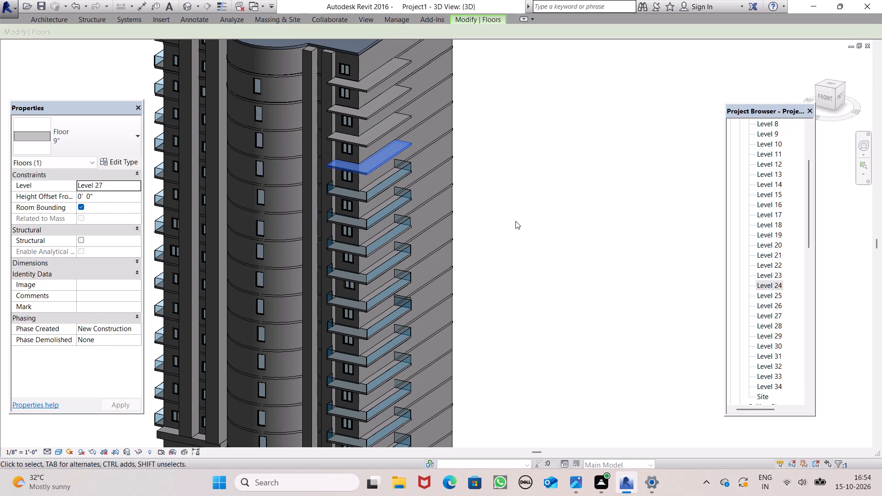
{"action": "key", "text": "Escape"}
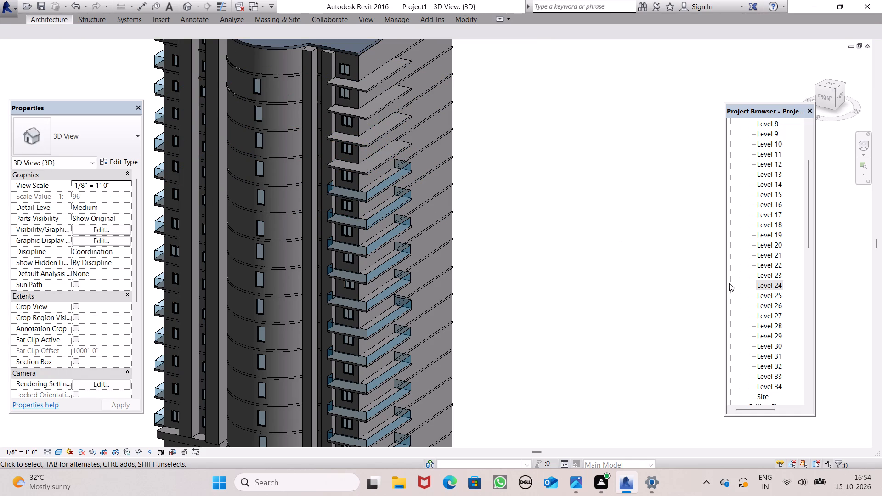
Open the Level 26 floor plan at the southeast corner balcony slab.
{"action": "double_click", "coordinate": [758, 304]}
{"action": "scroll", "coordinate": [484, 239], "scroll_direction": "down", "scroll_amount": 6}
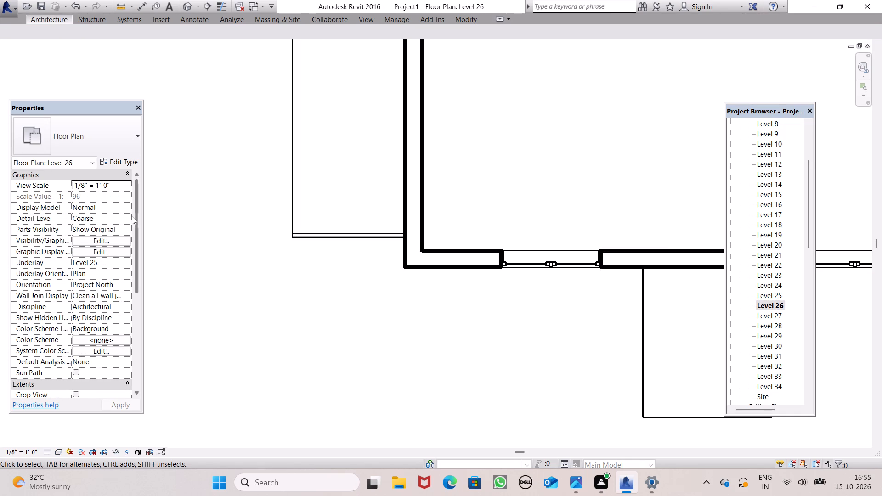
{"action": "scroll", "coordinate": [132, 216], "scroll_direction": "down", "scroll_amount": 5}
{"action": "scroll", "coordinate": [165, 188], "scroll_direction": "down", "scroll_amount": 10}
{"action": "scroll", "coordinate": [219, 163], "scroll_direction": "down", "scroll_amount": 2}
{"action": "scroll", "coordinate": [232, 173], "scroll_direction": "up", "scroll_amount": 1}
{"action": "scroll", "coordinate": [232, 176], "scroll_direction": "down", "scroll_amount": 1}
{"action": "scroll", "coordinate": [562, 111], "scroll_direction": "up", "scroll_amount": 4}
{"action": "scroll", "coordinate": [283, 249], "scroll_direction": "down", "scroll_amount": 6}
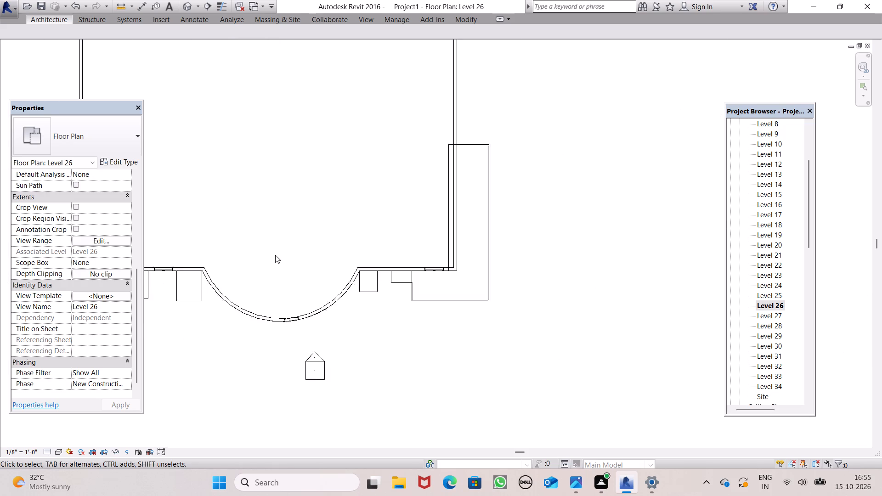
Draw a 4' 0" Level 26 curtain wall about 3' 11" long inside the balcony slab's west edge, running south to the corner.
{"action": "scroll", "coordinate": [384, 253], "scroll_direction": "up", "scroll_amount": 6}
{"action": "scroll", "coordinate": [418, 313], "scroll_direction": "up", "scroll_amount": 5}
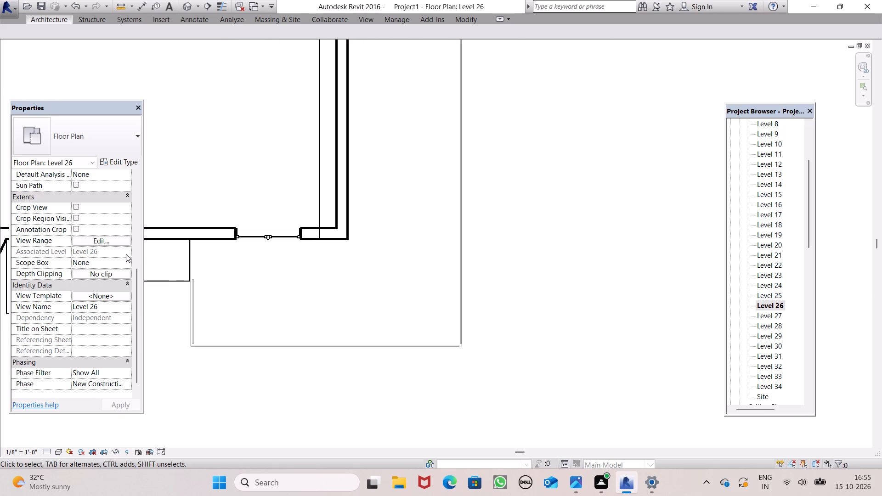
{"action": "left_click", "coordinate": [56, 21]}
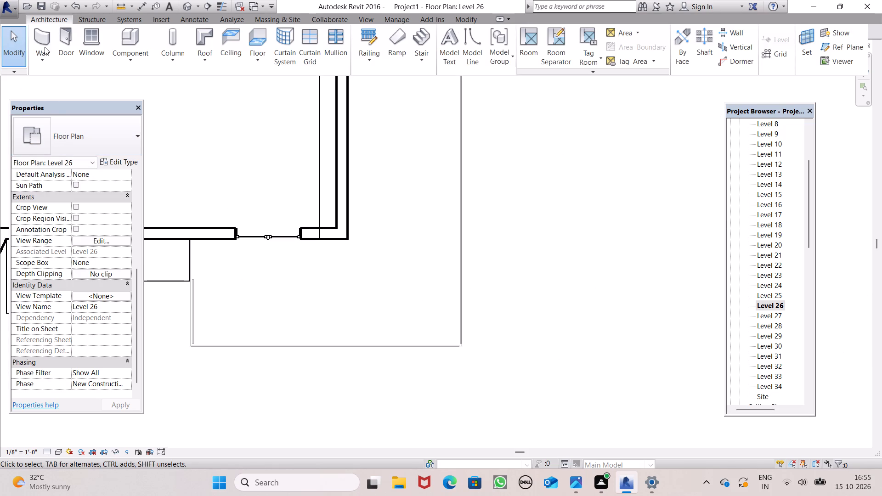
{"action": "left_click", "coordinate": [45, 47]}
{"action": "scroll", "coordinate": [195, 291], "scroll_direction": "up", "scroll_amount": 4}
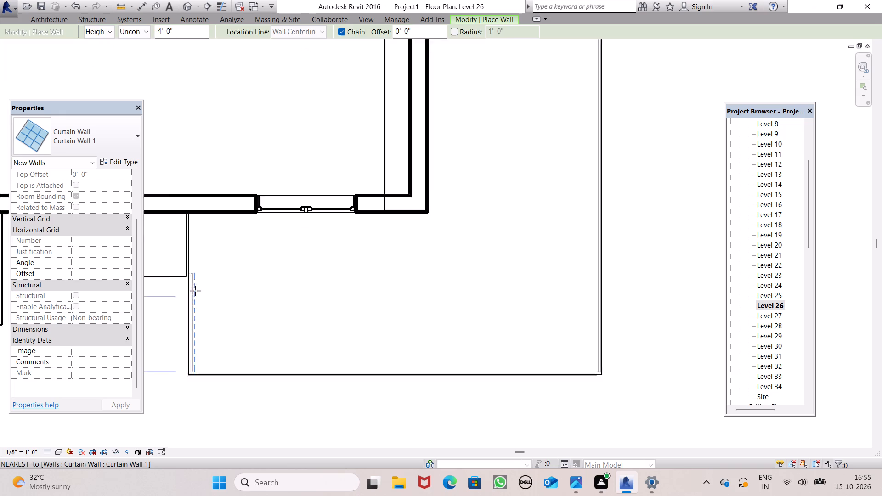
{"action": "scroll", "coordinate": [195, 291], "scroll_direction": "up", "scroll_amount": 3}
{"action": "left_click", "coordinate": [188, 265]}
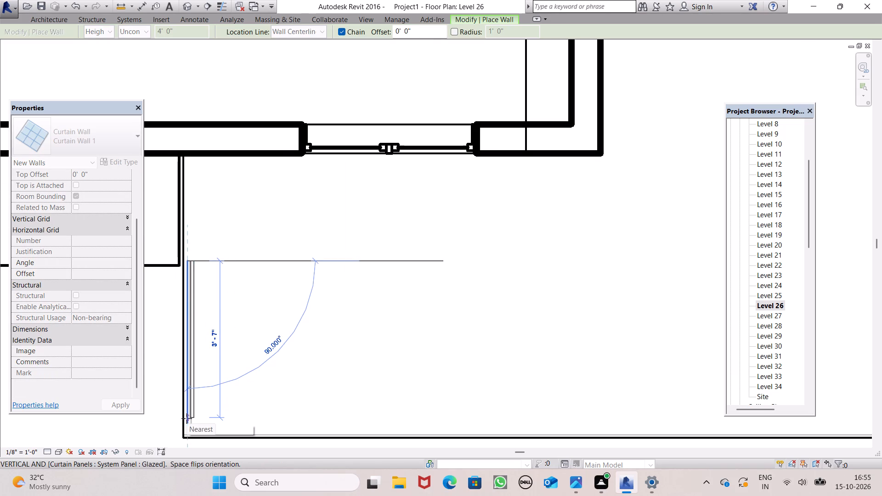
{"action": "key", "text": "grave"}
{"action": "key", "text": "Escape"}
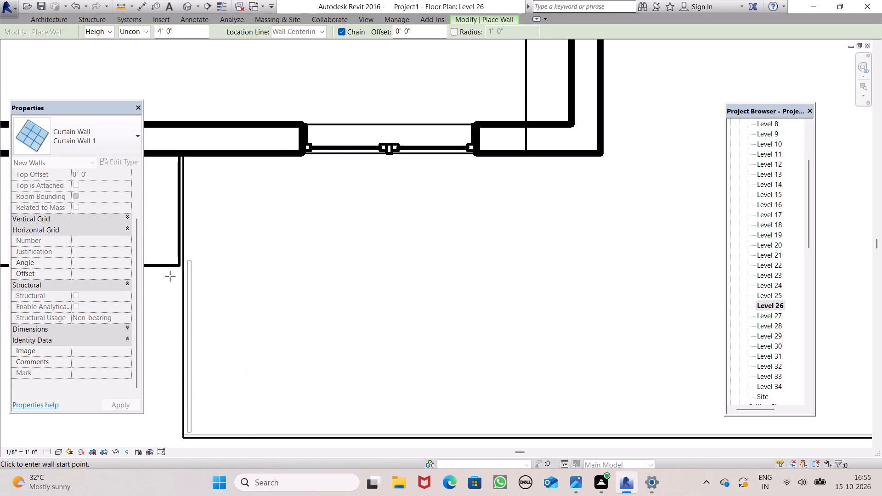
{"action": "left_click", "coordinate": [188, 263]}
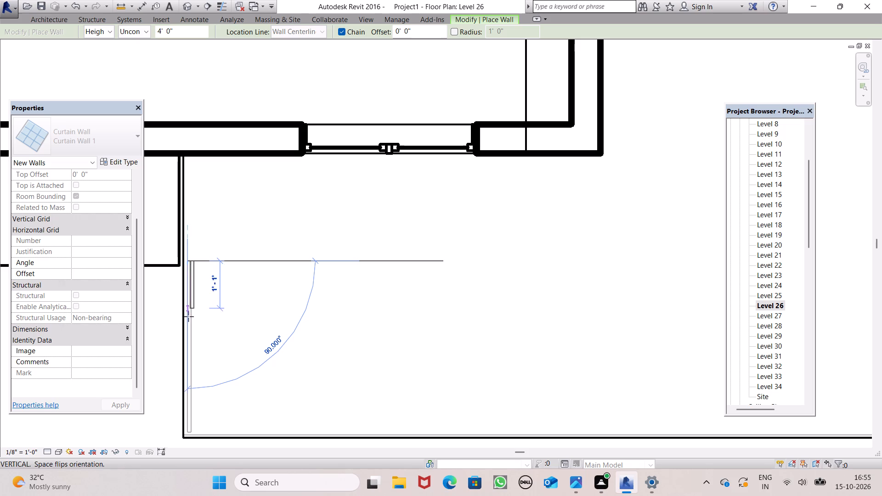
{"action": "left_click", "coordinate": [188, 434]}
Continue the Level 26 curtain wall about 16' 4 1/2" along the slab's south edge to its southeast corner.
{"action": "scroll", "coordinate": [324, 420], "scroll_direction": "down", "scroll_amount": 6}
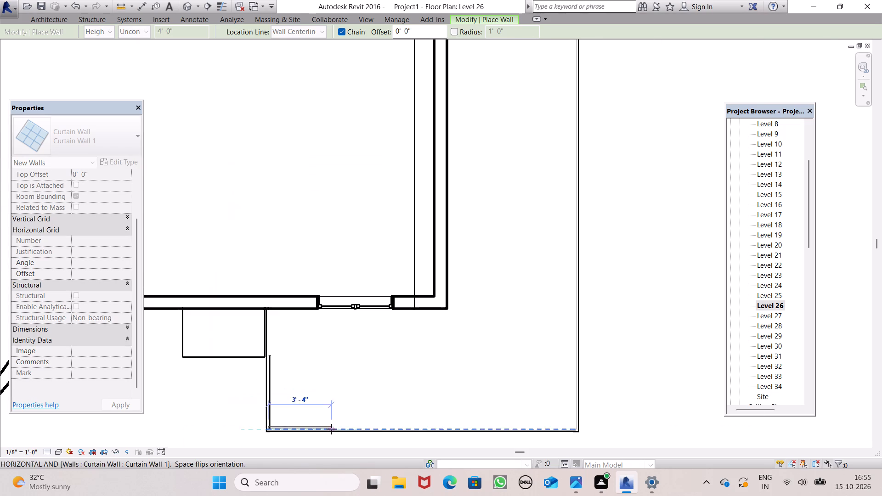
{"action": "scroll", "coordinate": [562, 409], "scroll_direction": "up", "scroll_amount": 6}
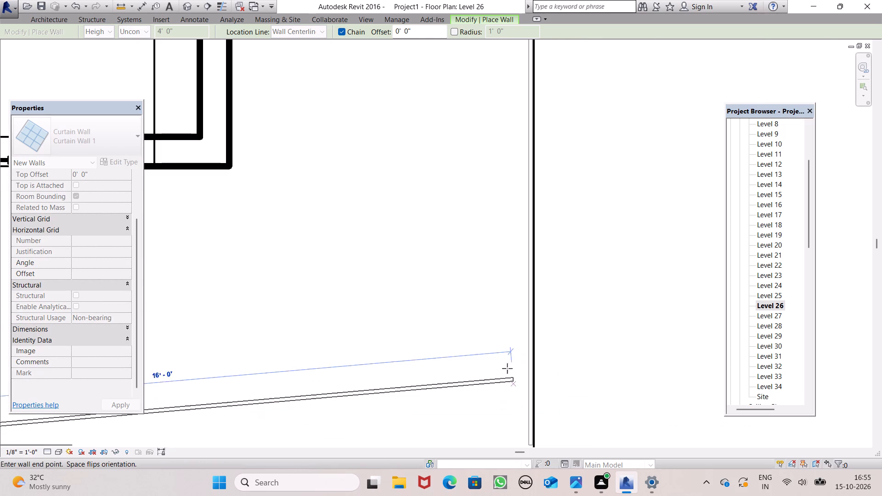
{"action": "scroll", "coordinate": [504, 362], "scroll_direction": "down", "scroll_amount": 6}
{"action": "scroll", "coordinate": [512, 378], "scroll_direction": "up", "scroll_amount": 3}
{"action": "scroll", "coordinate": [513, 378], "scroll_direction": "down", "scroll_amount": 1}
{"action": "scroll", "coordinate": [514, 379], "scroll_direction": "up", "scroll_amount": 1}
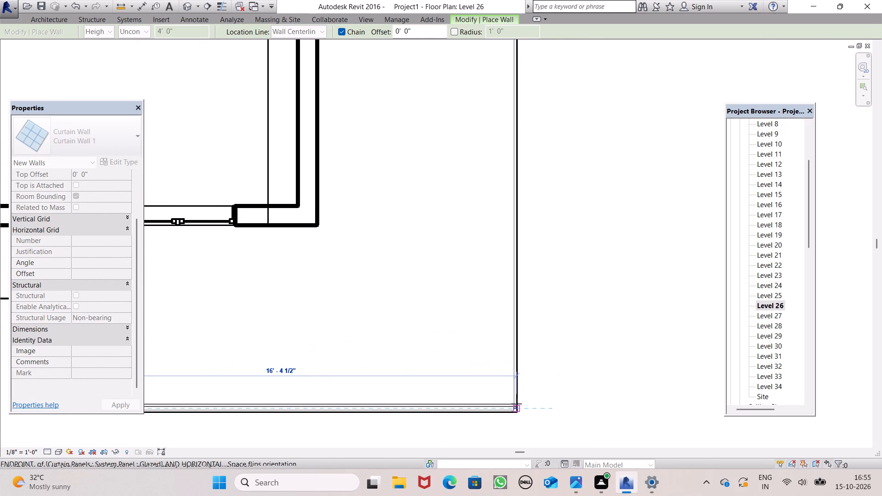
{"action": "left_click", "coordinate": [516, 404]}
Continue the Level 26 curtain wall about 33' north along the slab's east edge to its northeast corner.
{"action": "scroll", "coordinate": [512, 340], "scroll_direction": "down", "scroll_amount": 6}
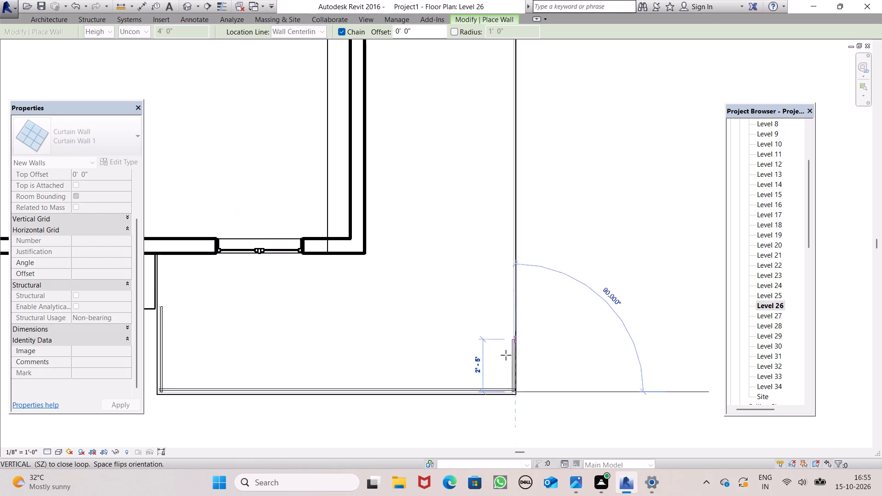
{"action": "scroll", "coordinate": [506, 355], "scroll_direction": "down", "scroll_amount": 6}
{"action": "scroll", "coordinate": [498, 170], "scroll_direction": "up", "scroll_amount": 7}
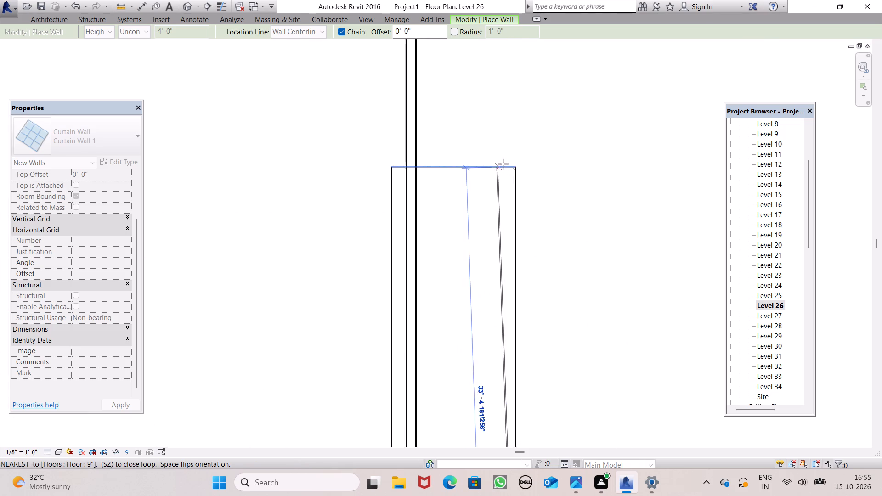
{"action": "scroll", "coordinate": [503, 164], "scroll_direction": "up", "scroll_amount": 9}
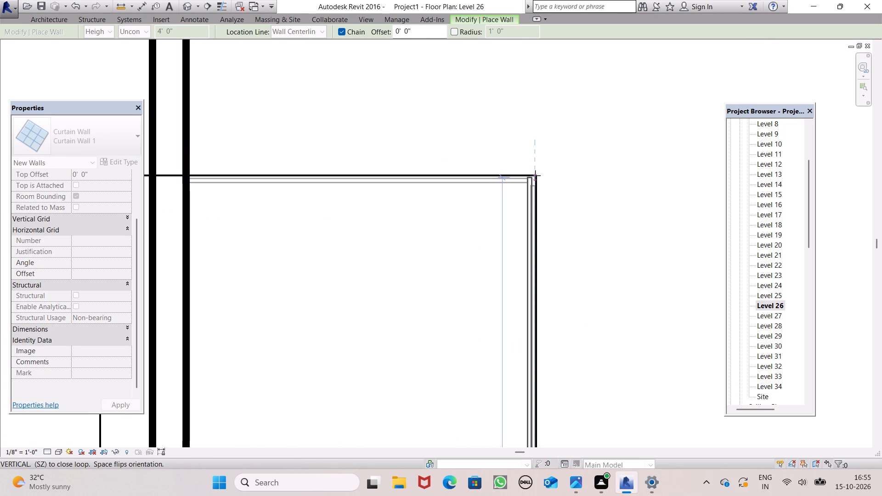
{"action": "left_click", "coordinate": [536, 176]}
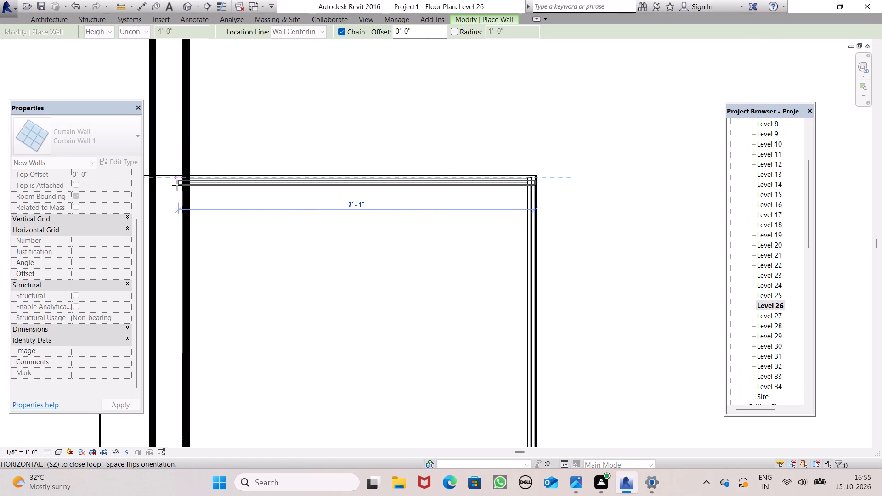
Finish the Level 26 railing with a curtain wall along the slab's north edge, west to the tower's exterior wall.
{"action": "left_click", "coordinate": [189, 185]}
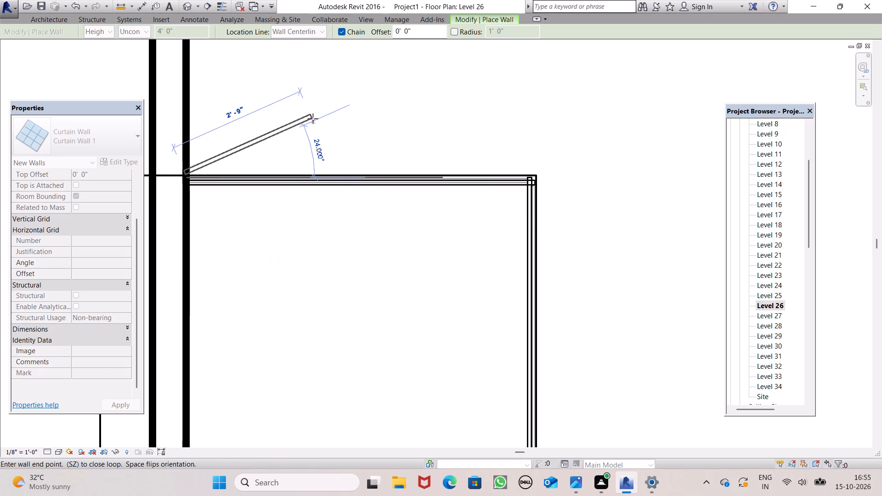
{"action": "key", "text": "Escape"}
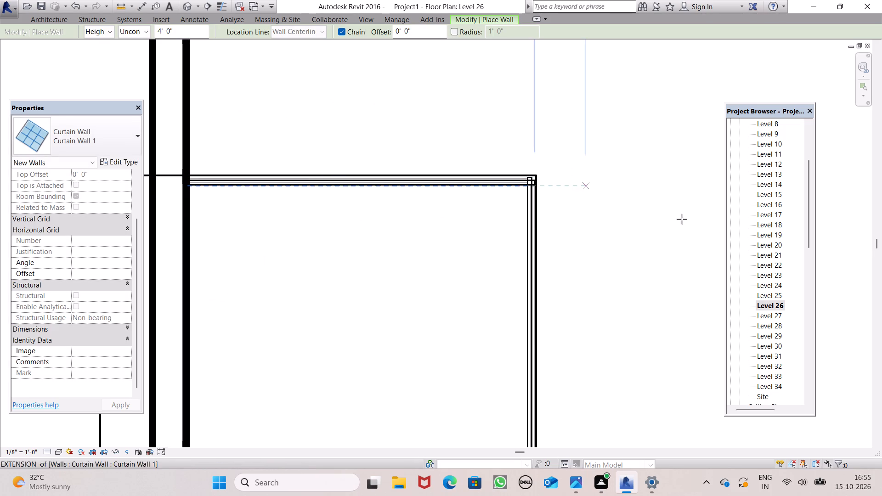
Open the Level 28 floor plan and locate the southeast corner balcony slab.
{"action": "double_click", "coordinate": [774, 327]}
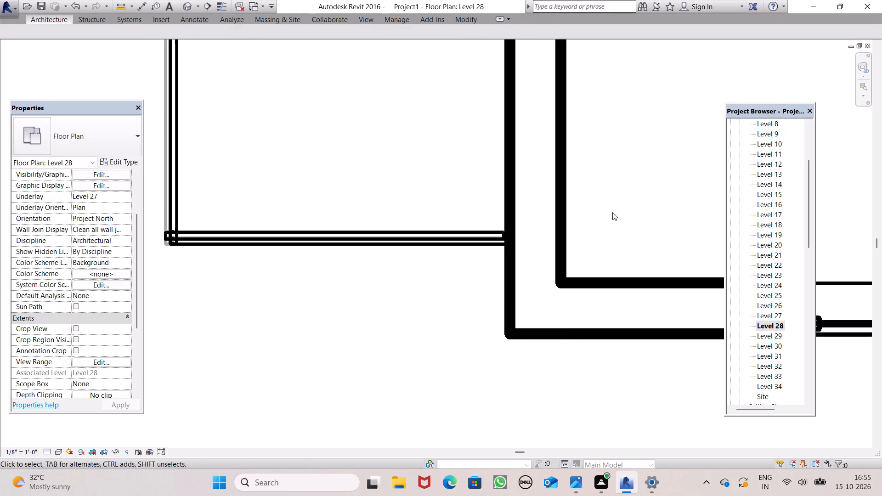
{"action": "scroll", "coordinate": [401, 194], "scroll_direction": "down", "scroll_amount": 7}
{"action": "scroll", "coordinate": [241, 201], "scroll_direction": "down", "scroll_amount": 9}
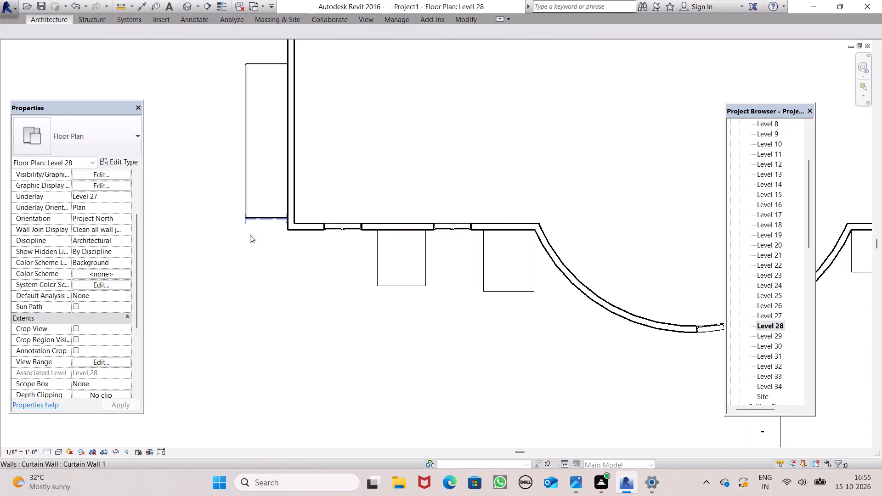
{"action": "scroll", "coordinate": [250, 235], "scroll_direction": "down", "scroll_amount": 6}
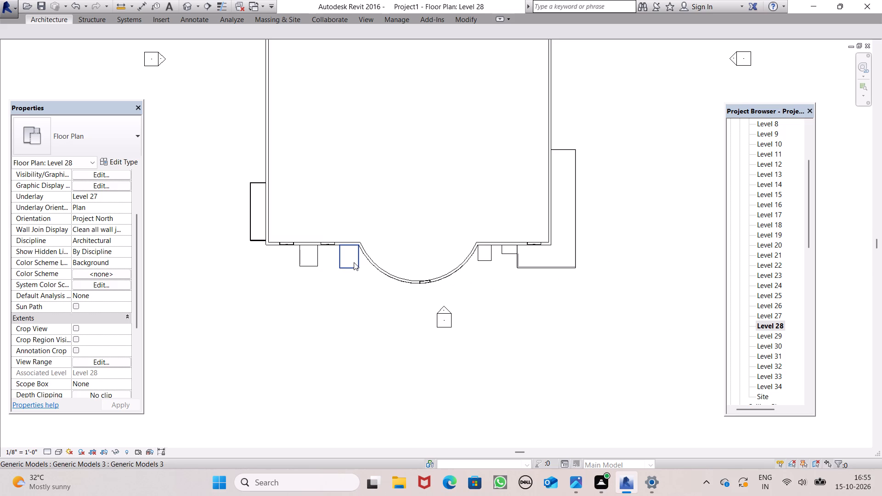
{"action": "scroll", "coordinate": [430, 286], "scroll_direction": "down", "scroll_amount": 5}
{"action": "scroll", "coordinate": [508, 276], "scroll_direction": "up", "scroll_amount": 3}
{"action": "scroll", "coordinate": [508, 276], "scroll_direction": "down", "scroll_amount": 1}
{"action": "scroll", "coordinate": [508, 276], "scroll_direction": "up", "scroll_amount": 5}
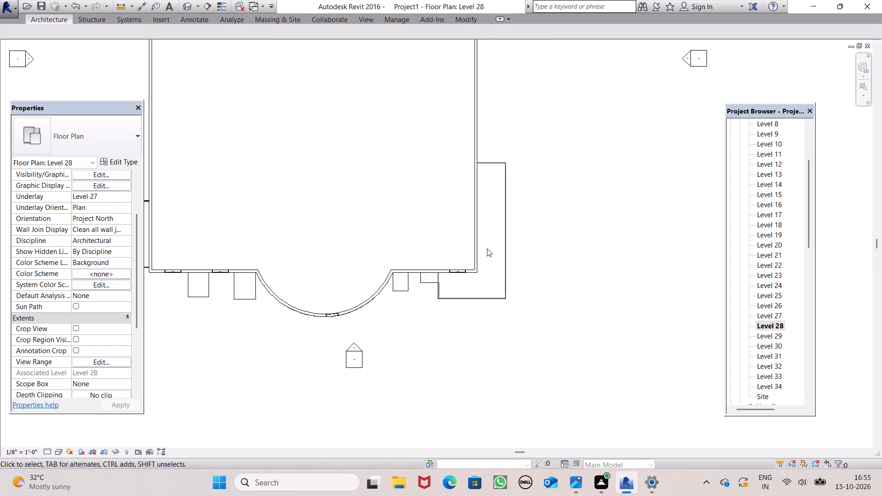
{"action": "scroll", "coordinate": [487, 248], "scroll_direction": "up", "scroll_amount": 5}
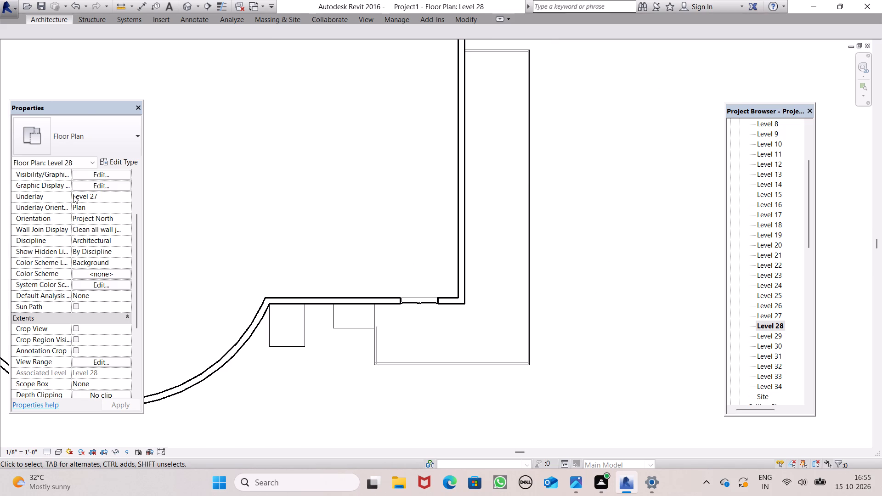
{"action": "left_click", "coordinate": [63, 23]}
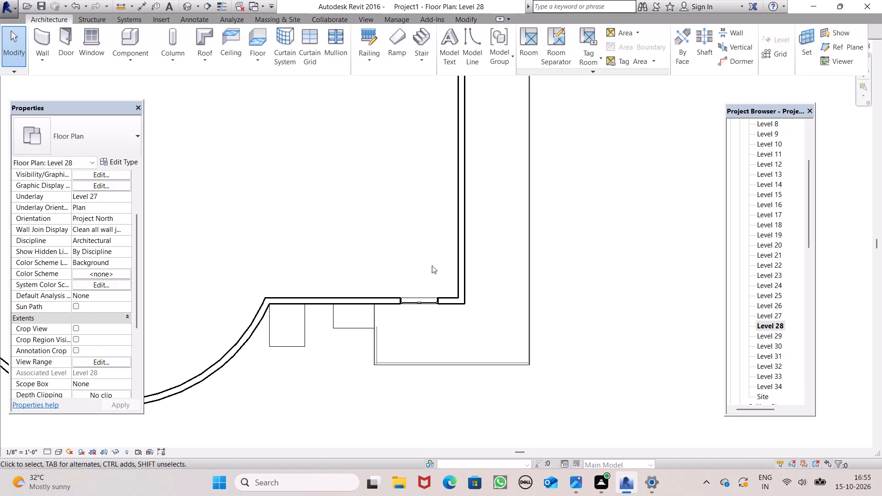
Check in the 3D view the lowest southeast corner balcony slab without a curtain wall railing.
{"action": "left_click", "coordinate": [181, 4]}
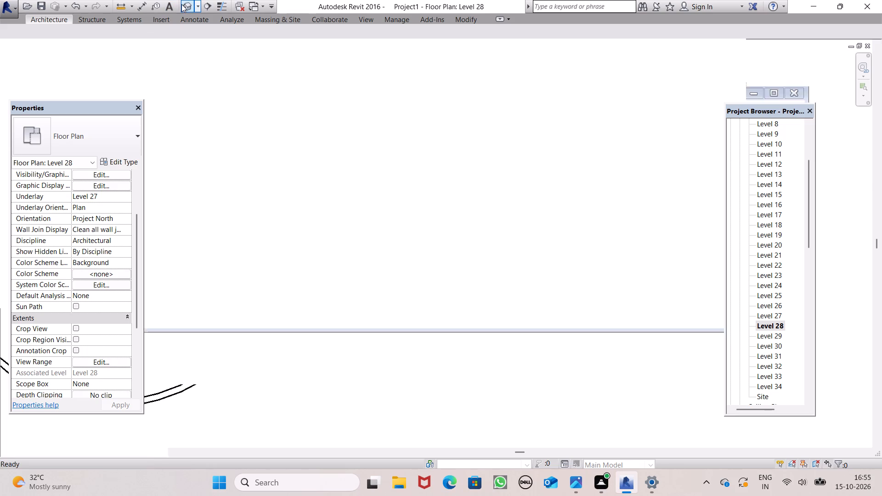
{"action": "scroll", "coordinate": [344, 191], "scroll_direction": "down", "scroll_amount": 2}
{"action": "scroll", "coordinate": [356, 122], "scroll_direction": "up", "scroll_amount": 5}
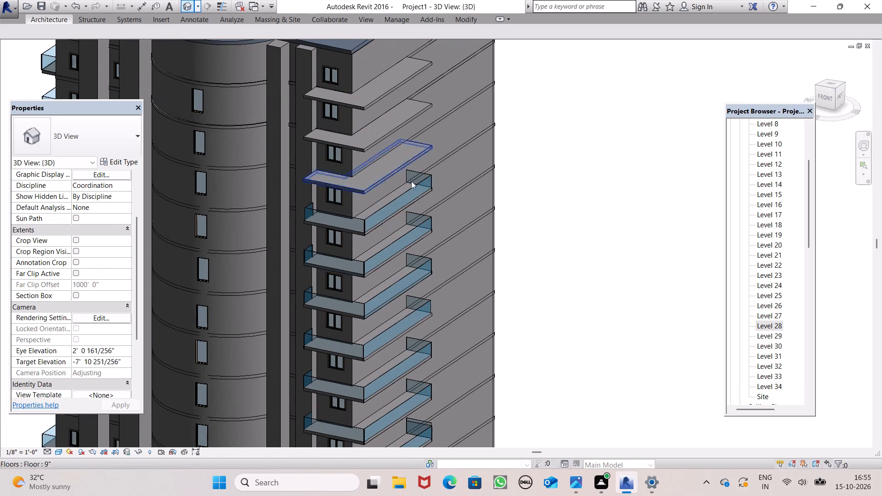
{"action": "left_click", "coordinate": [371, 186]}
{"action": "left_click", "coordinate": [571, 202]}
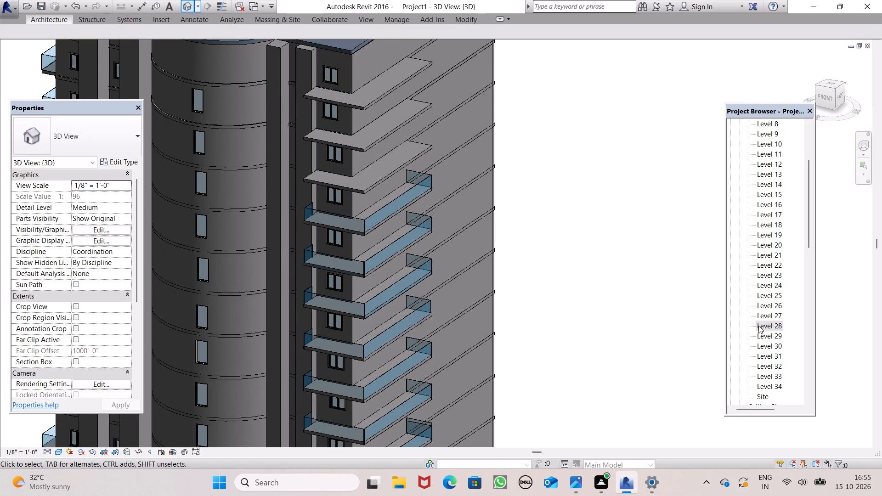
On the Level 28 plan, draw a 4' 0" curtain wall about 6' 11" long inside the slab's north edge, from the tower wall east.
{"action": "double_click", "coordinate": [763, 327]}
{"action": "scroll", "coordinate": [259, 263], "scroll_direction": "down", "scroll_amount": 5}
{"action": "scroll", "coordinate": [344, 195], "scroll_direction": "up", "scroll_amount": 4}
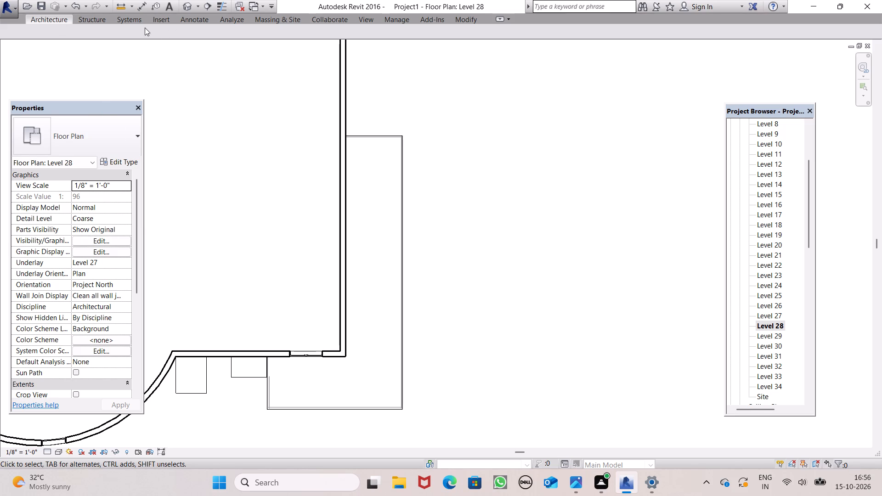
{"action": "left_click", "coordinate": [66, 14]}
{"action": "left_click", "coordinate": [66, 21]}
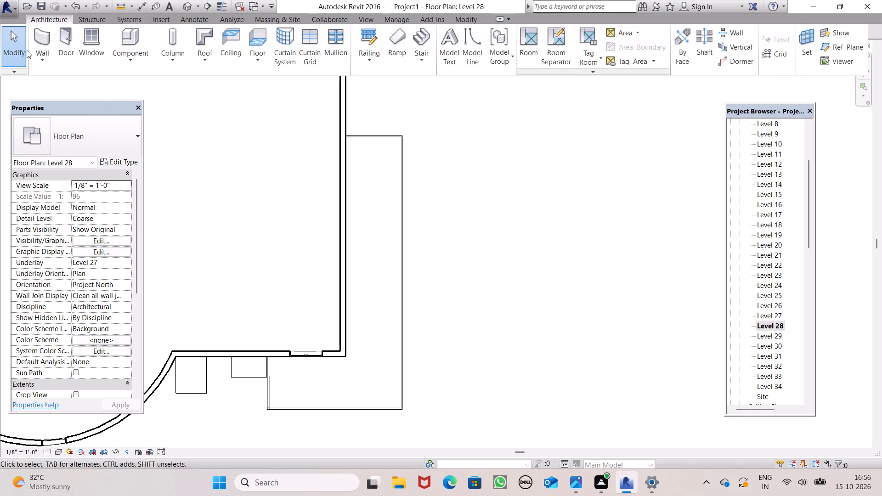
{"action": "left_click", "coordinate": [35, 35]}
{"action": "scroll", "coordinate": [350, 123], "scroll_direction": "up", "scroll_amount": 6}
{"action": "scroll", "coordinate": [362, 134], "scroll_direction": "down", "scroll_amount": 1}
{"action": "scroll", "coordinate": [362, 134], "scroll_direction": "up", "scroll_amount": 3}
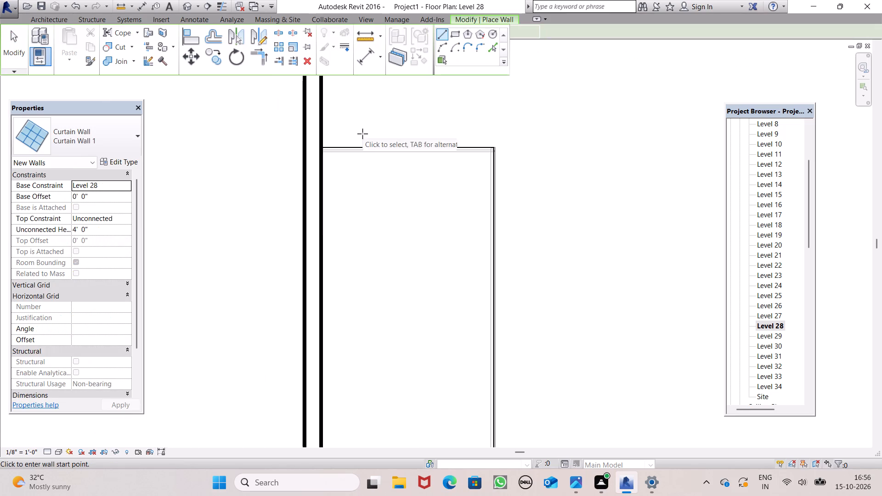
{"action": "left_click_drag", "start_coordinate": [323, 152], "coordinate": [361, 152]}
{"action": "left_click", "coordinate": [494, 155]}
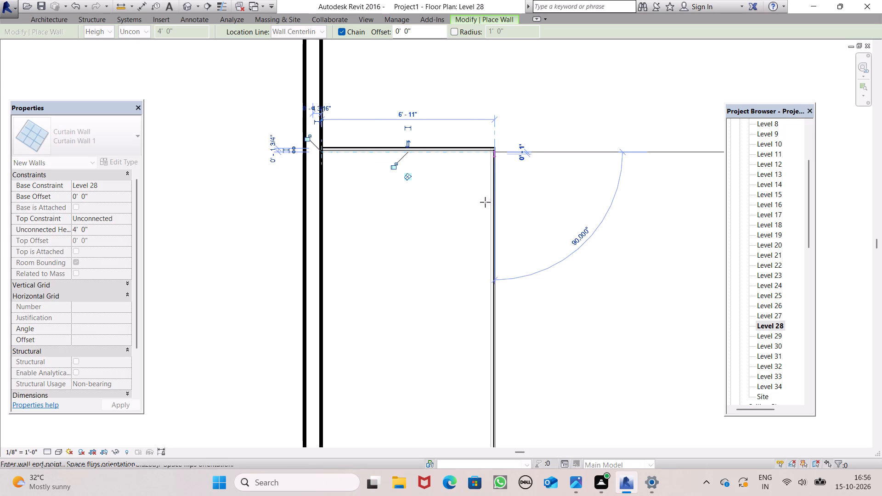
{"action": "key", "text": "Escape"}
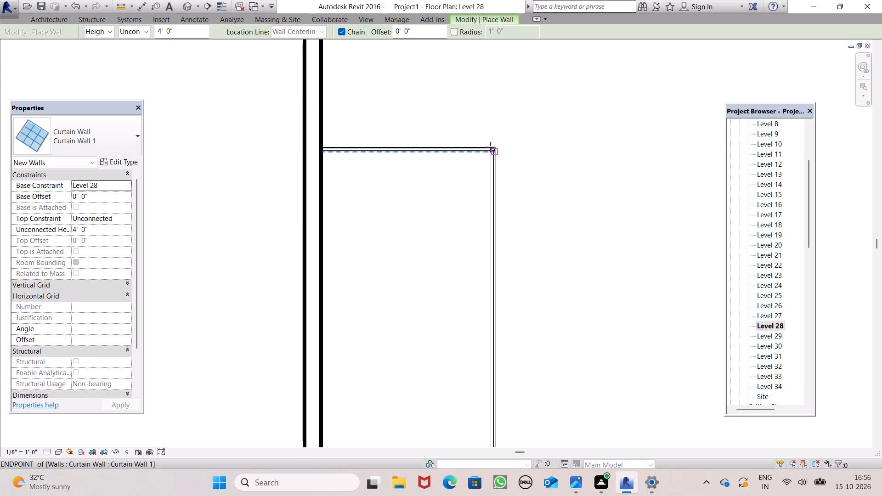
Draw the Level 28 curtain wall about 33' long along the slab's east edge, from the northeast corner south to the southeast corner.
{"action": "scroll", "coordinate": [489, 152], "scroll_direction": "down", "scroll_amount": 1}
{"action": "scroll", "coordinate": [489, 152], "scroll_direction": "up", "scroll_amount": 7}
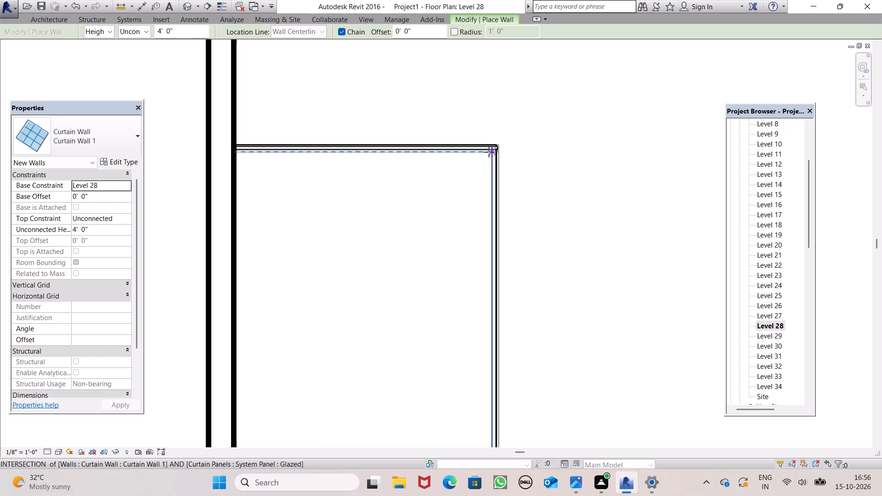
{"action": "scroll", "coordinate": [489, 152], "scroll_direction": "up", "scroll_amount": 5}
{"action": "left_click", "coordinate": [492, 134]}
{"action": "scroll", "coordinate": [492, 134], "scroll_direction": "down", "scroll_amount": 1}
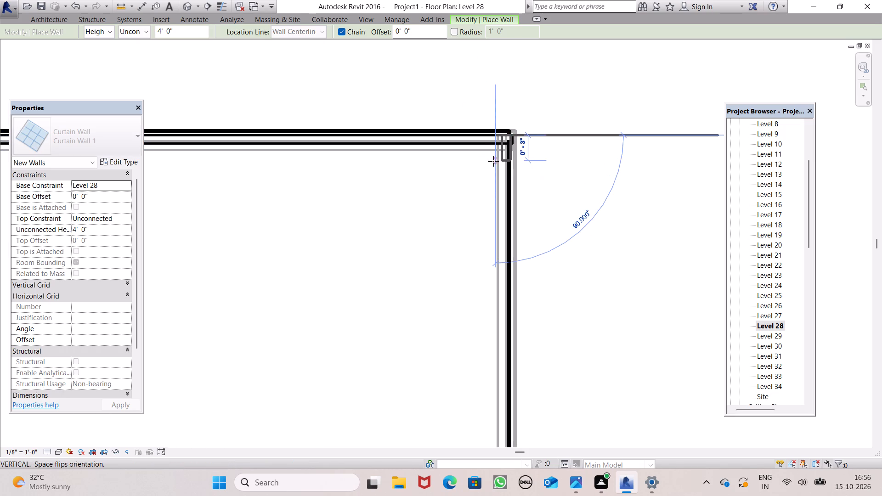
{"action": "scroll", "coordinate": [488, 204], "scroll_direction": "down", "scroll_amount": 7}
{"action": "scroll", "coordinate": [487, 129], "scroll_direction": "down", "scroll_amount": 8}
{"action": "scroll", "coordinate": [487, 129], "scroll_direction": "up", "scroll_amount": 1}
{"action": "scroll", "coordinate": [487, 129], "scroll_direction": "down", "scroll_amount": 1}
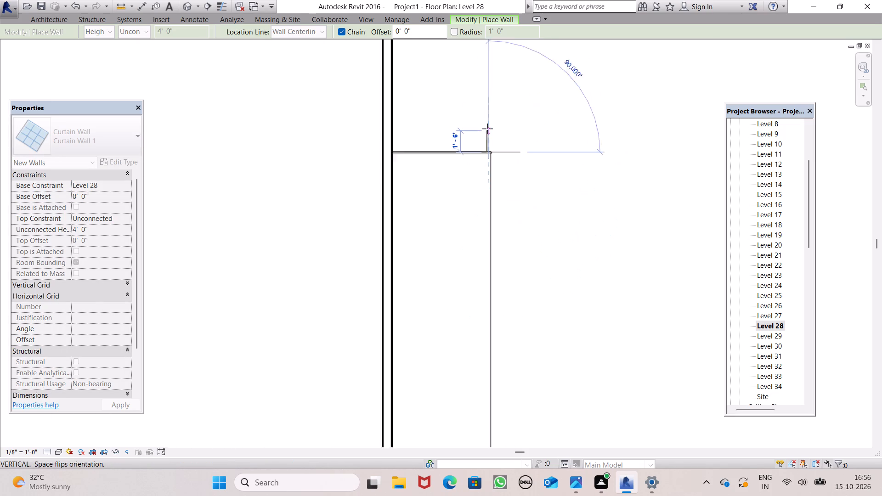
{"action": "scroll", "coordinate": [493, 169], "scroll_direction": "down", "scroll_amount": 12}
{"action": "scroll", "coordinate": [493, 259], "scroll_direction": "up", "scroll_amount": 7}
{"action": "scroll", "coordinate": [483, 219], "scroll_direction": "up", "scroll_amount": 2}
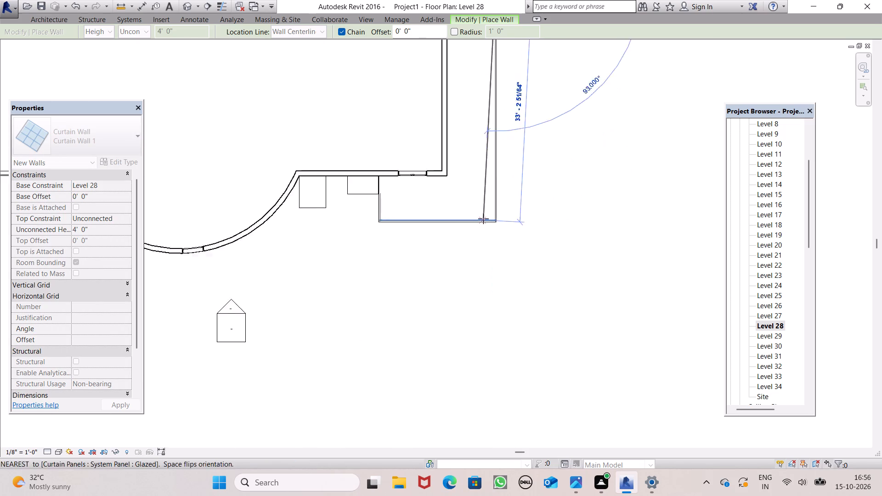
{"action": "scroll", "coordinate": [483, 219], "scroll_direction": "up", "scroll_amount": 12}
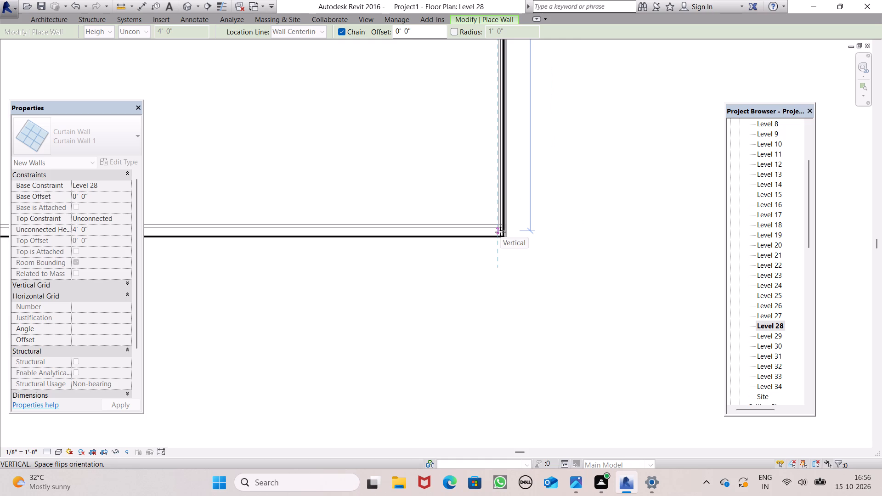
{"action": "left_click", "coordinate": [500, 236]}
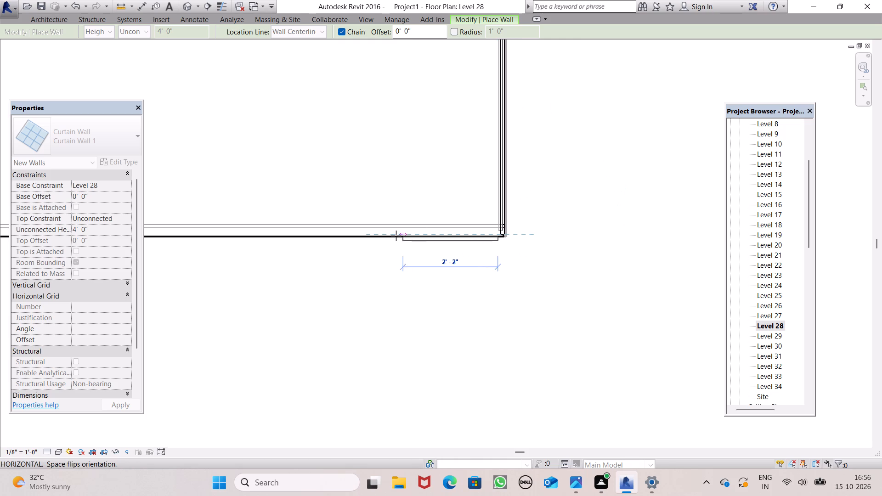
Draw the Level 28 curtain wall about 16' long along the slab's south edge, from the southeast corner west to the southwest corner.
{"action": "key", "text": "Escape"}
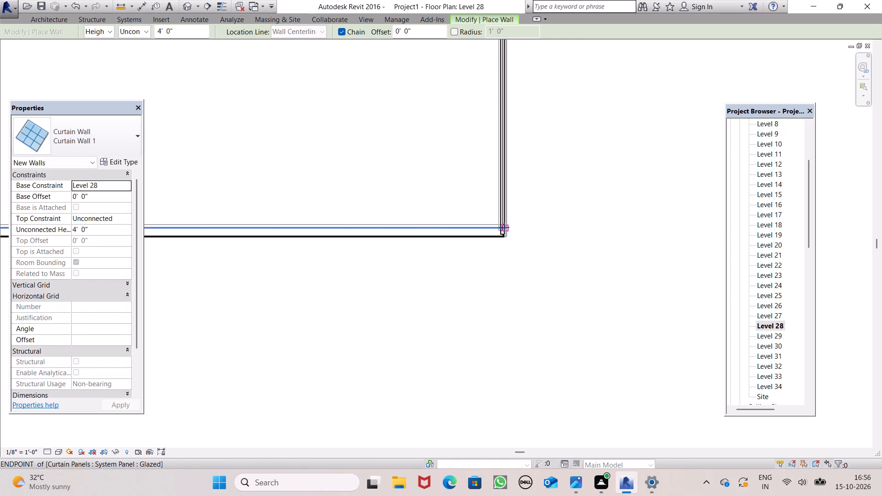
{"action": "left_click", "coordinate": [504, 226]}
{"action": "scroll", "coordinate": [384, 211], "scroll_direction": "down", "scroll_amount": 6}
{"action": "scroll", "coordinate": [420, 220], "scroll_direction": "down", "scroll_amount": 3}
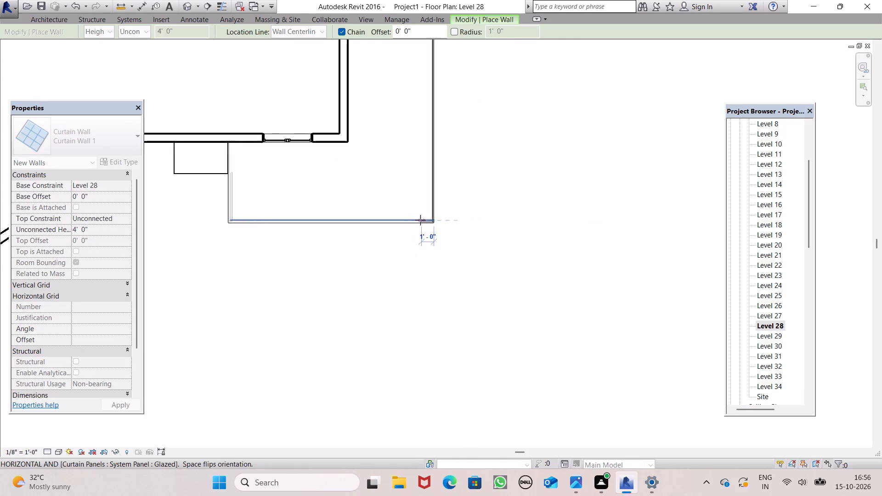
{"action": "scroll", "coordinate": [420, 220], "scroll_direction": "down", "scroll_amount": 1}
{"action": "scroll", "coordinate": [301, 220], "scroll_direction": "up", "scroll_amount": 1}
{"action": "scroll", "coordinate": [271, 220], "scroll_direction": "down", "scroll_amount": 1}
{"action": "scroll", "coordinate": [267, 220], "scroll_direction": "up", "scroll_amount": 5}
{"action": "scroll", "coordinate": [228, 217], "scroll_direction": "up", "scroll_amount": 9}
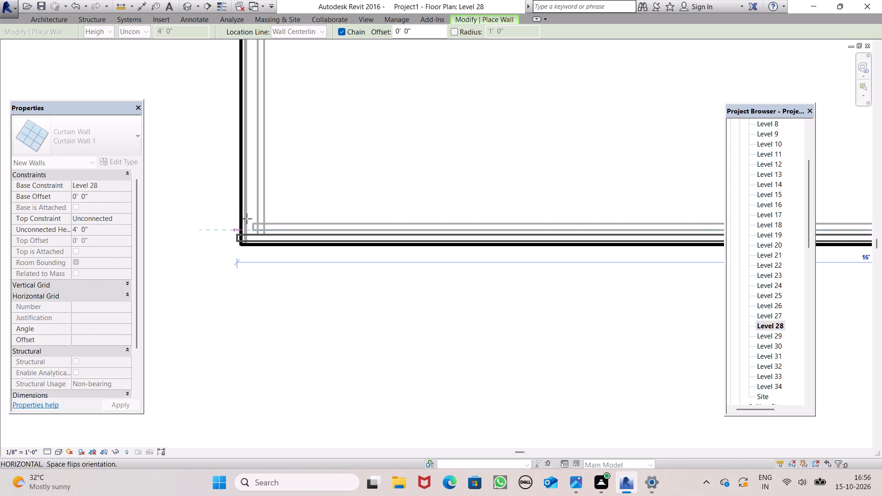
{"action": "left_click", "coordinate": [246, 224]}
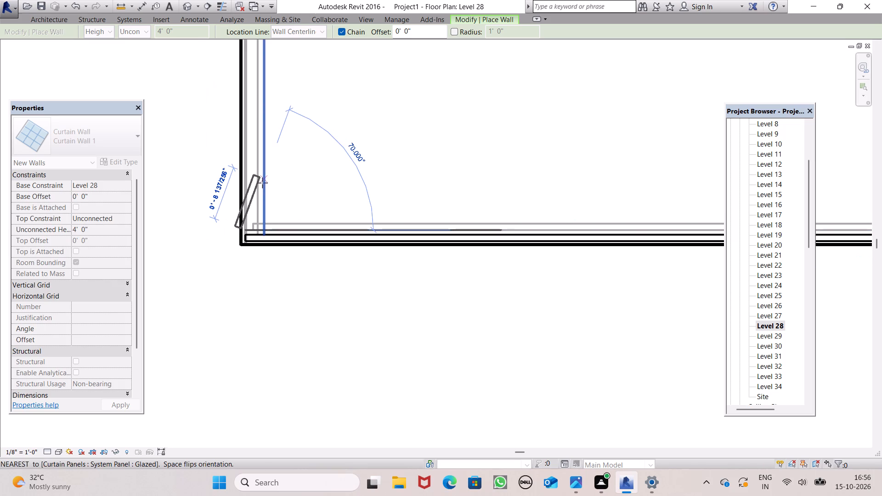
{"action": "key", "text": "Escape"}
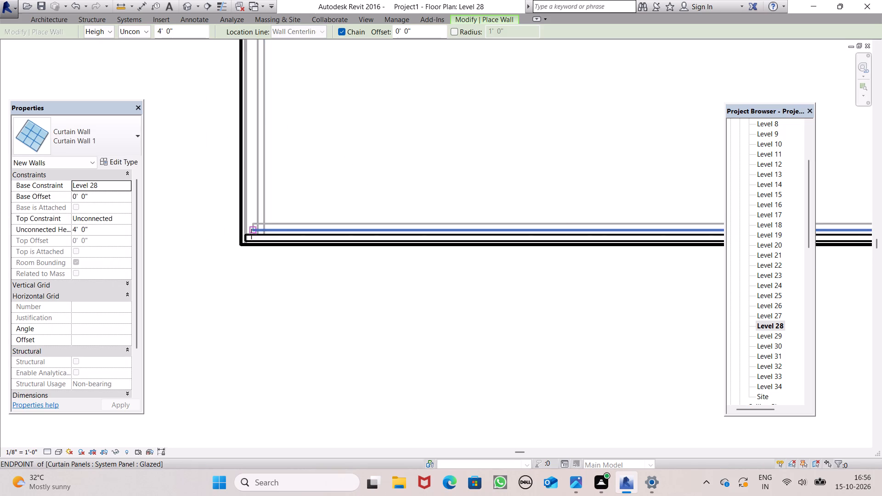
Draw the Level 28 curtain wall about 3' 11" long up the slab's west edge, from the southwest corner north, and finish the command.
{"action": "left_click", "coordinate": [250, 235]}
{"action": "scroll", "coordinate": [254, 225], "scroll_direction": "down", "scroll_amount": 4}
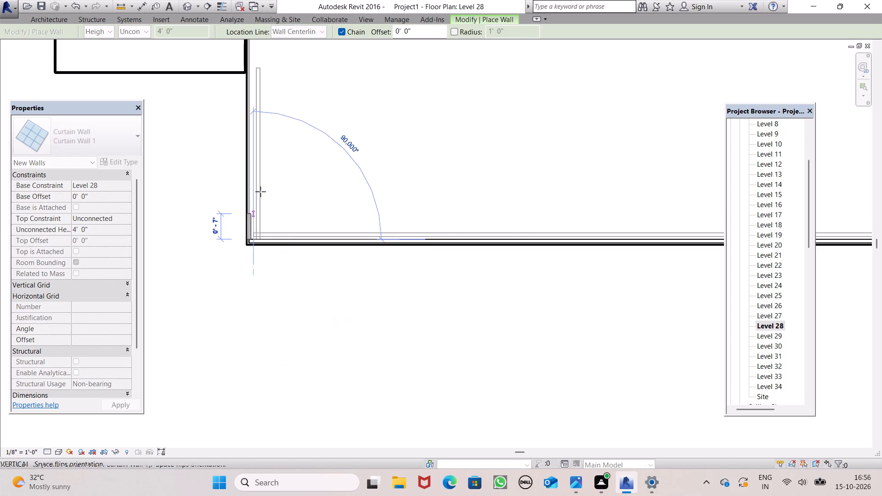
{"action": "scroll", "coordinate": [263, 161], "scroll_direction": "up", "scroll_amount": 4}
{"action": "scroll", "coordinate": [253, 121], "scroll_direction": "down", "scroll_amount": 1}
{"action": "scroll", "coordinate": [253, 121], "scroll_direction": "up", "scroll_amount": 1}
{"action": "scroll", "coordinate": [253, 189], "scroll_direction": "down", "scroll_amount": 5}
{"action": "scroll", "coordinate": [249, 32], "scroll_direction": "up", "scroll_amount": 1}
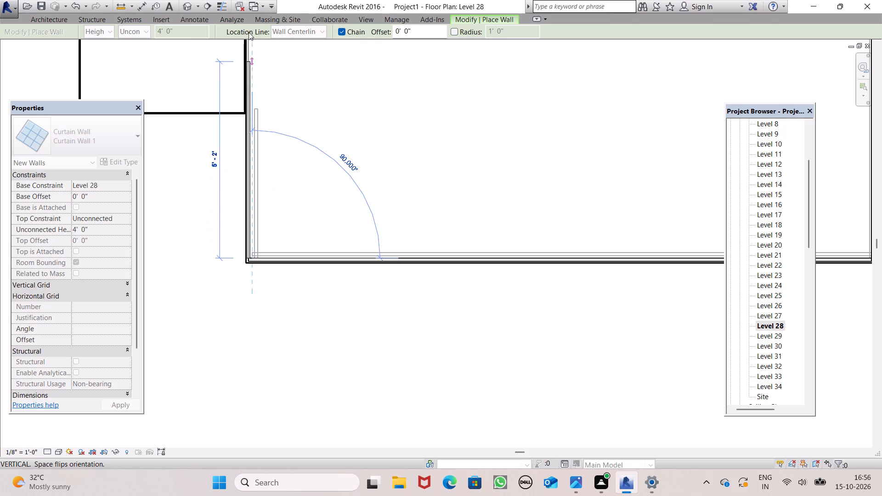
{"action": "scroll", "coordinate": [270, 59], "scroll_direction": "up", "scroll_amount": 5}
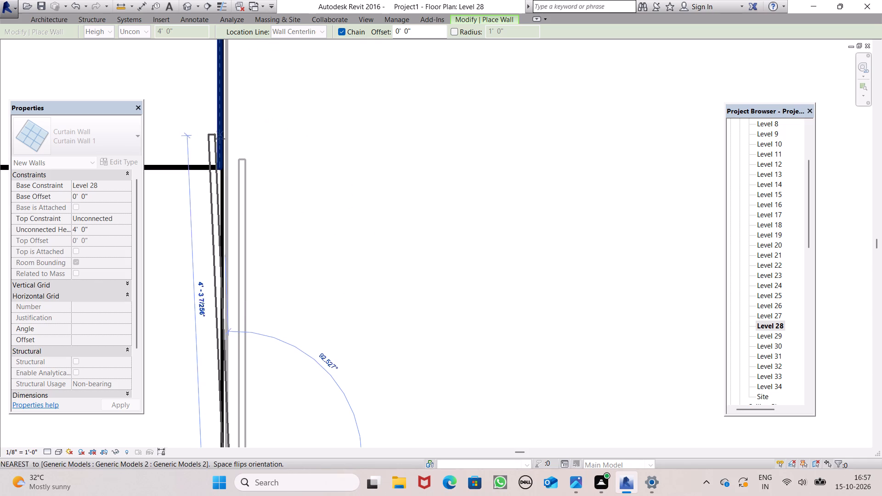
{"action": "scroll", "coordinate": [229, 154], "scroll_direction": "up", "scroll_amount": 2}
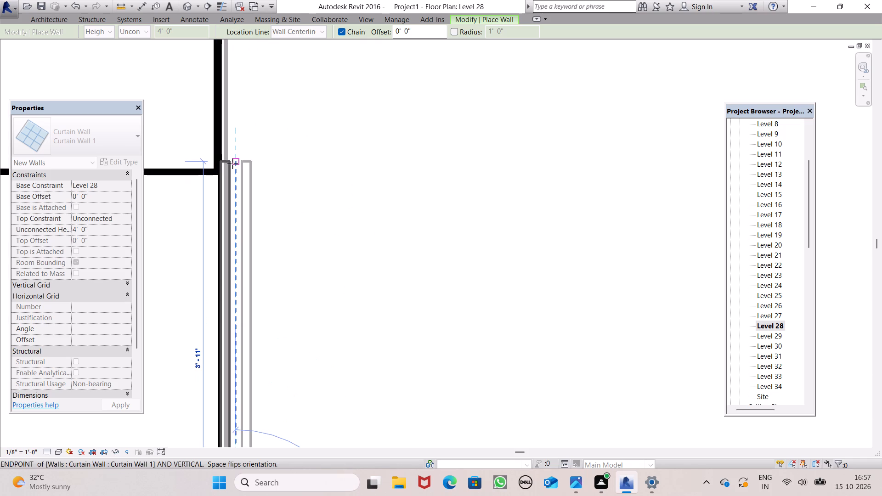
{"action": "scroll", "coordinate": [232, 163], "scroll_direction": "up", "scroll_amount": 4}
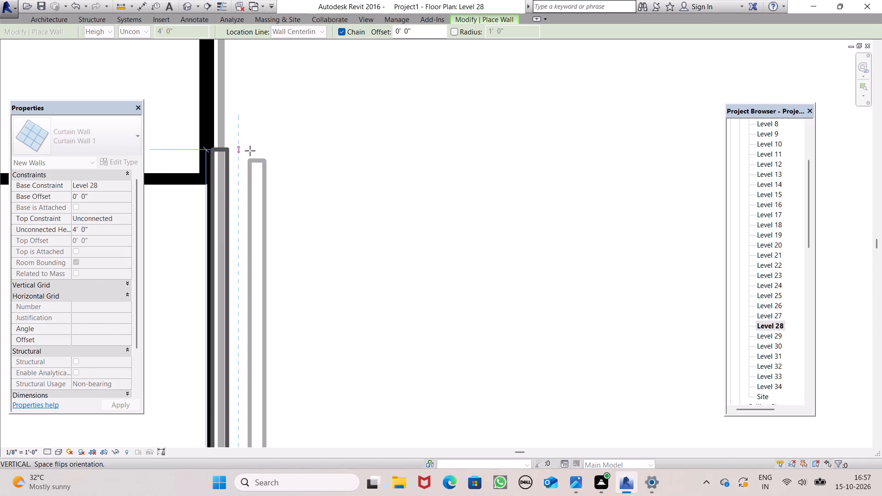
{"action": "left_click", "coordinate": [249, 155]}
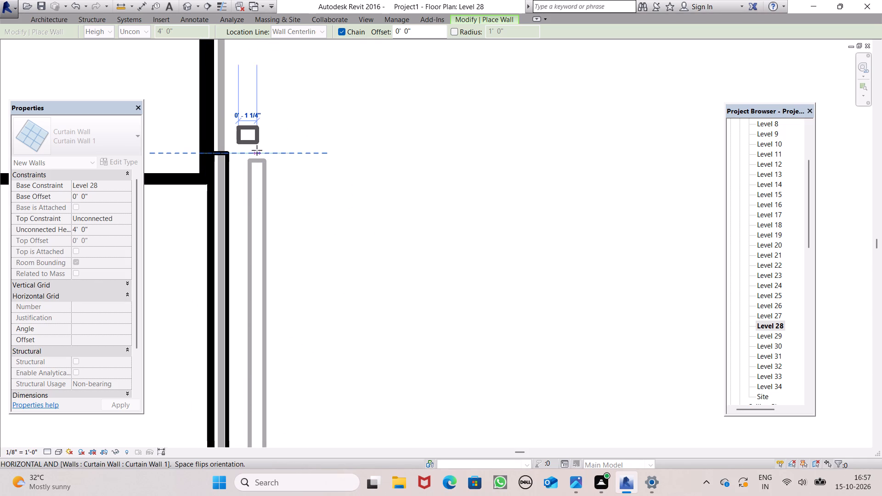
{"action": "key", "text": "Escape"}
{"action": "scroll", "coordinate": [335, 200], "scroll_direction": "down", "scroll_amount": 4}
{"action": "key", "text": "Escape"}
{"action": "scroll", "coordinate": [475, 236], "scroll_direction": "down", "scroll_amount": 2}
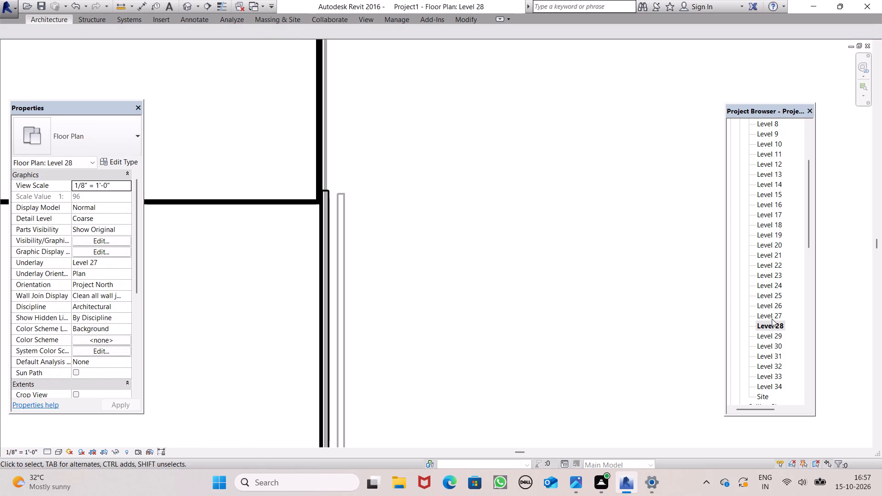
Open the Level 30 floor plan and locate the southeast corner balcony slab.
{"action": "double_click", "coordinate": [762, 344]}
{"action": "scroll", "coordinate": [332, 312], "scroll_direction": "down", "scroll_amount": 2}
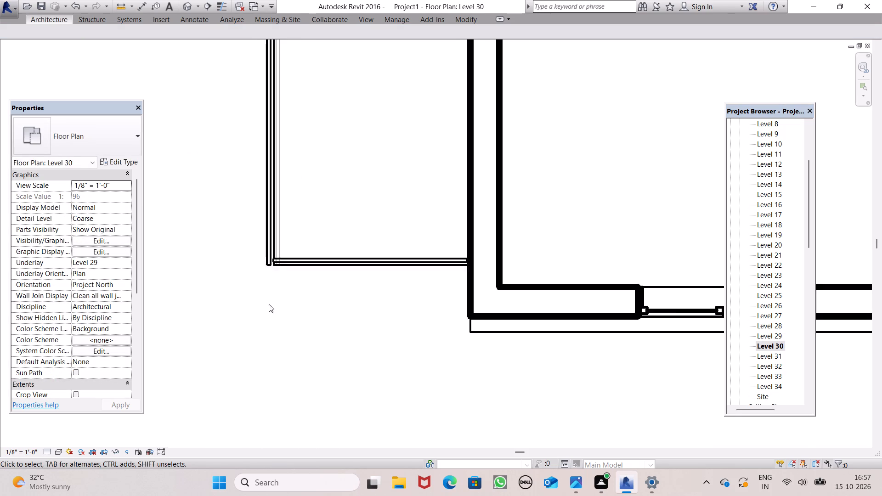
{"action": "scroll", "coordinate": [269, 304], "scroll_direction": "down", "scroll_amount": 3}
{"action": "scroll", "coordinate": [227, 252], "scroll_direction": "down", "scroll_amount": 2}
{"action": "scroll", "coordinate": [227, 252], "scroll_direction": "up", "scroll_amount": 1}
{"action": "scroll", "coordinate": [227, 252], "scroll_direction": "down", "scroll_amount": 1}
{"action": "scroll", "coordinate": [275, 316], "scroll_direction": "down", "scroll_amount": 8}
{"action": "scroll", "coordinate": [306, 349], "scroll_direction": "down", "scroll_amount": 4}
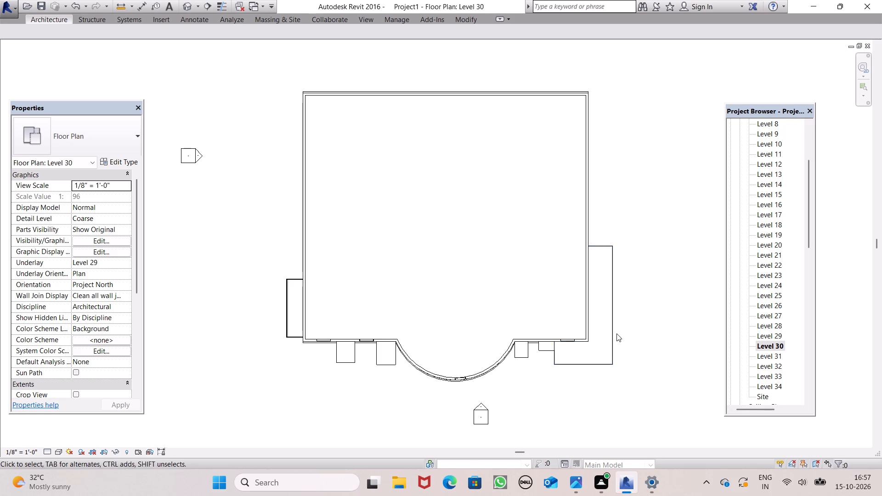
{"action": "scroll", "coordinate": [678, 388], "scroll_direction": "up", "scroll_amount": 5}
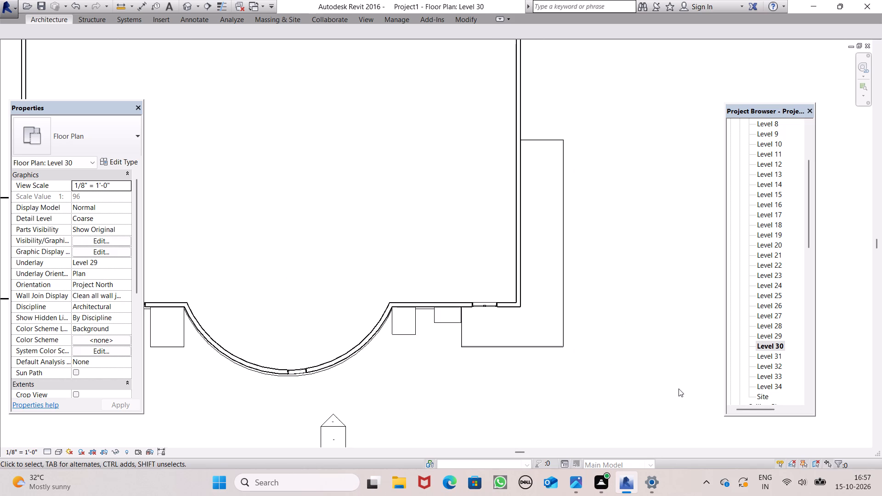
{"action": "scroll", "coordinate": [385, 338], "scroll_direction": "down", "scroll_amount": 3}
{"action": "scroll", "coordinate": [547, 321], "scroll_direction": "up", "scroll_amount": 3}
{"action": "scroll", "coordinate": [547, 321], "scroll_direction": "down", "scroll_amount": 1}
{"action": "scroll", "coordinate": [547, 321], "scroll_direction": "up", "scroll_amount": 2}
{"action": "scroll", "coordinate": [465, 316], "scroll_direction": "up", "scroll_amount": 7}
{"action": "scroll", "coordinate": [464, 316], "scroll_direction": "down", "scroll_amount": 6}
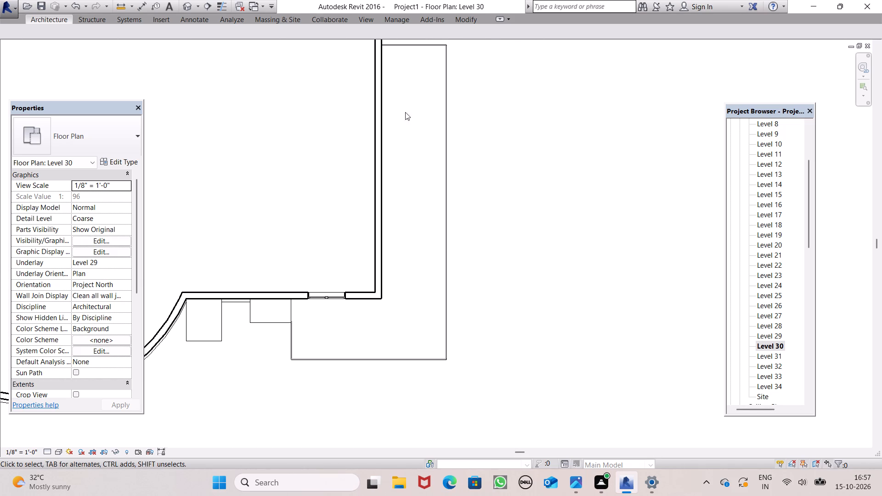
Check in the 3D view which upper southeast corner balcony slabs are still without curtain wall railings.
{"action": "left_click", "coordinate": [181, 3]}
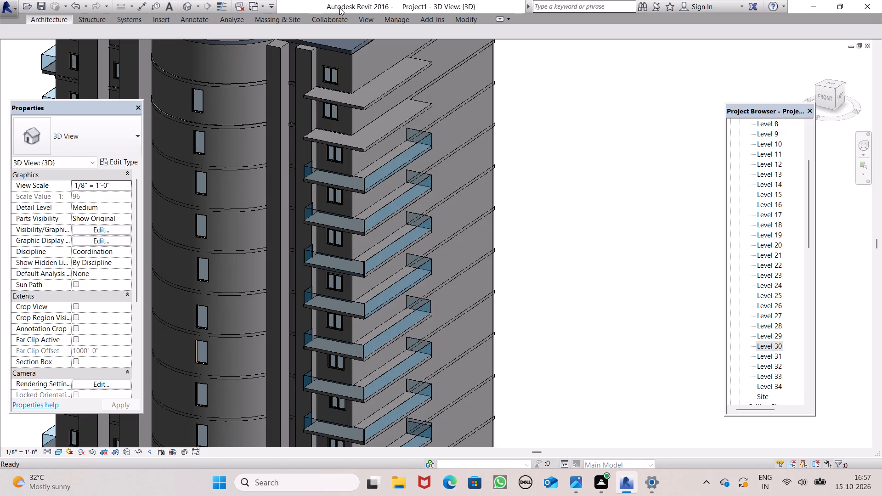
{"action": "scroll", "coordinate": [505, 112], "scroll_direction": "down", "scroll_amount": 1}
{"action": "scroll", "coordinate": [507, 115], "scroll_direction": "up", "scroll_amount": 2}
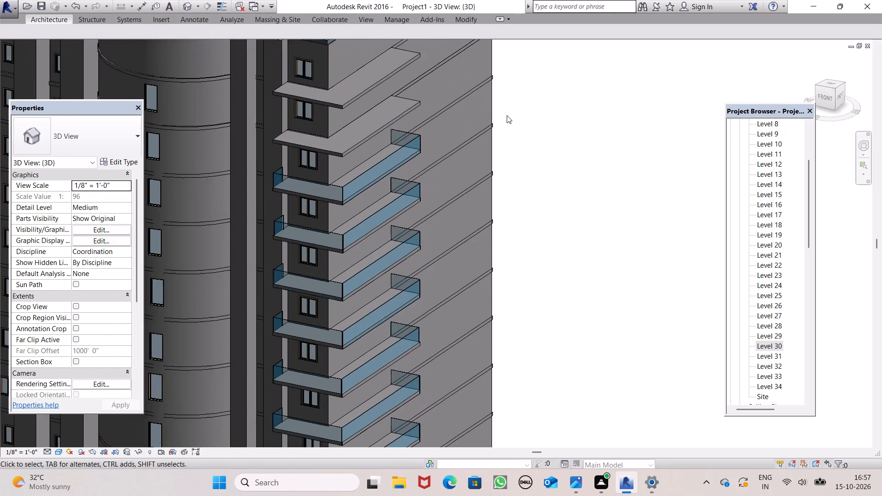
{"action": "scroll", "coordinate": [507, 115], "scroll_direction": "up", "scroll_amount": 2}
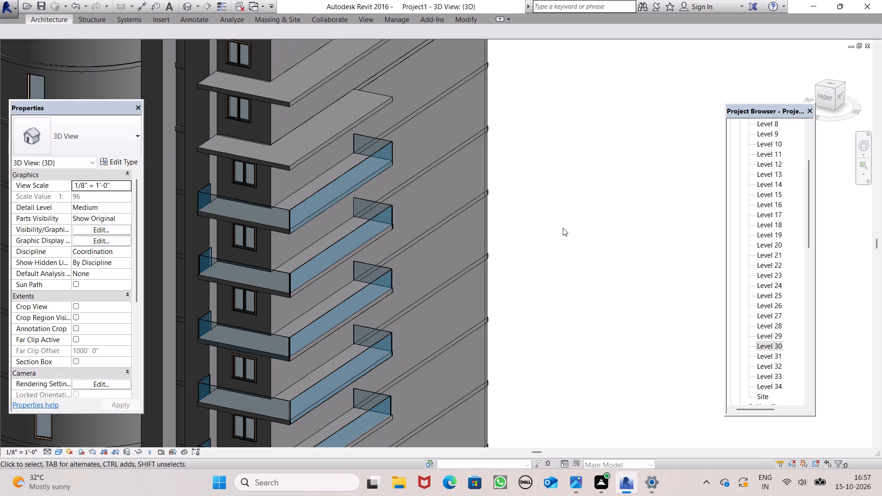
{"action": "scroll", "coordinate": [551, 222], "scroll_direction": "down", "scroll_amount": 2}
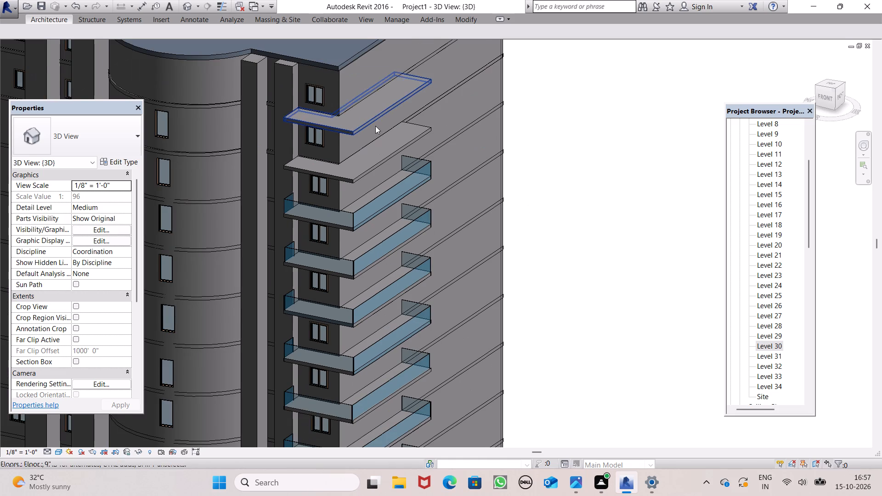
Compare the Level 30 and Level 31 floor plans, ending at the southeast corner balcony slab on Level 30.
{"action": "double_click", "coordinate": [769, 347]}
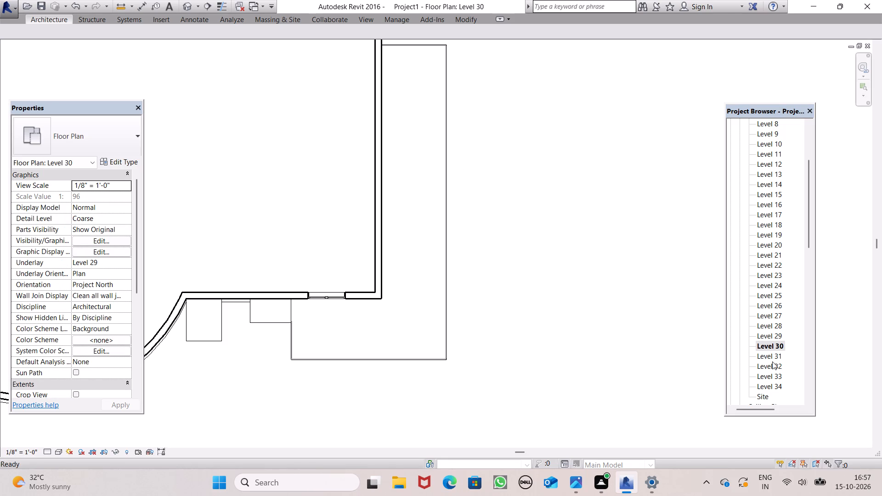
{"action": "double_click", "coordinate": [772, 361]}
{"action": "double_click", "coordinate": [772, 361]}
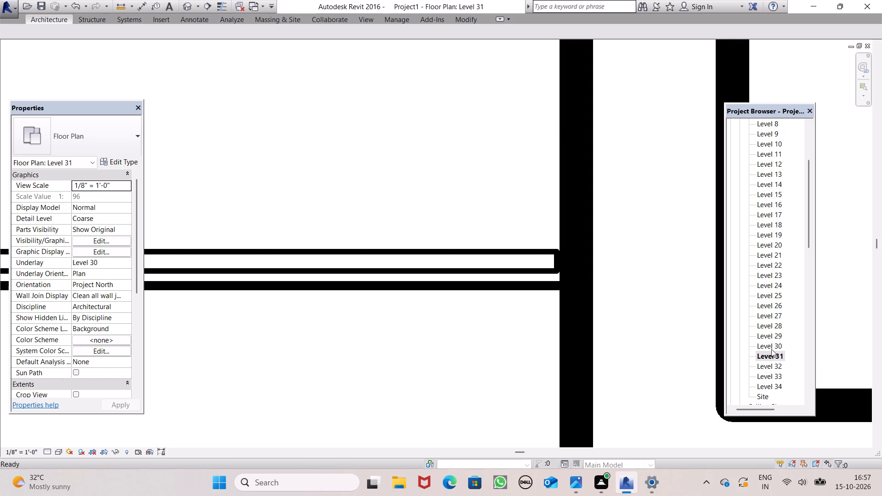
{"action": "double_click", "coordinate": [771, 348]}
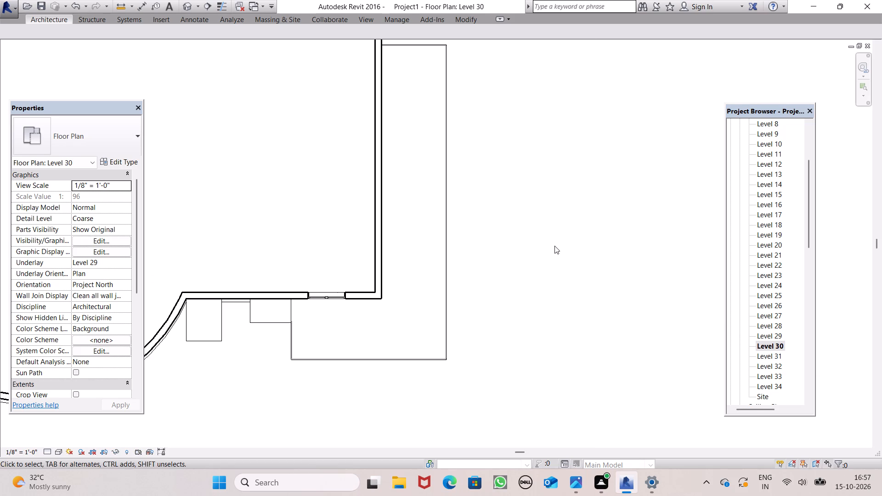
{"action": "scroll", "coordinate": [554, 246], "scroll_direction": "down", "scroll_amount": 10}
{"action": "scroll", "coordinate": [559, 219], "scroll_direction": "up", "scroll_amount": 1}
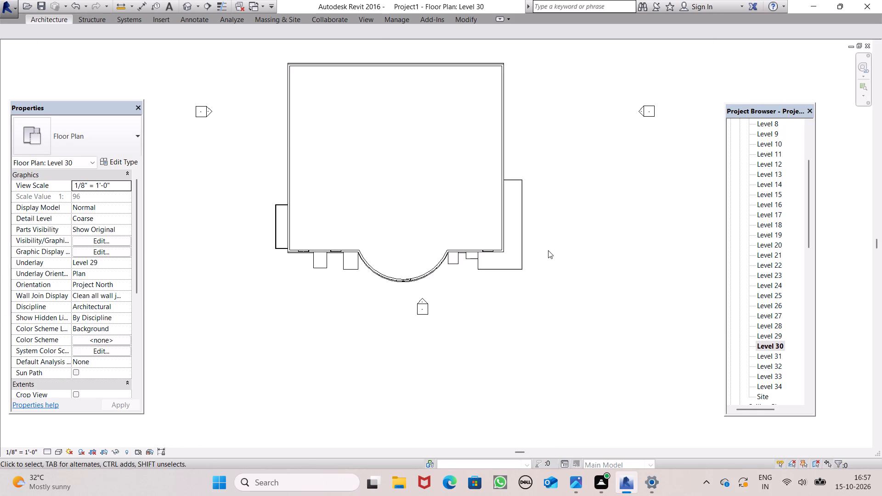
{"action": "scroll", "coordinate": [538, 279], "scroll_direction": "down", "scroll_amount": 8}
{"action": "scroll", "coordinate": [545, 246], "scroll_direction": "up", "scroll_amount": 7}
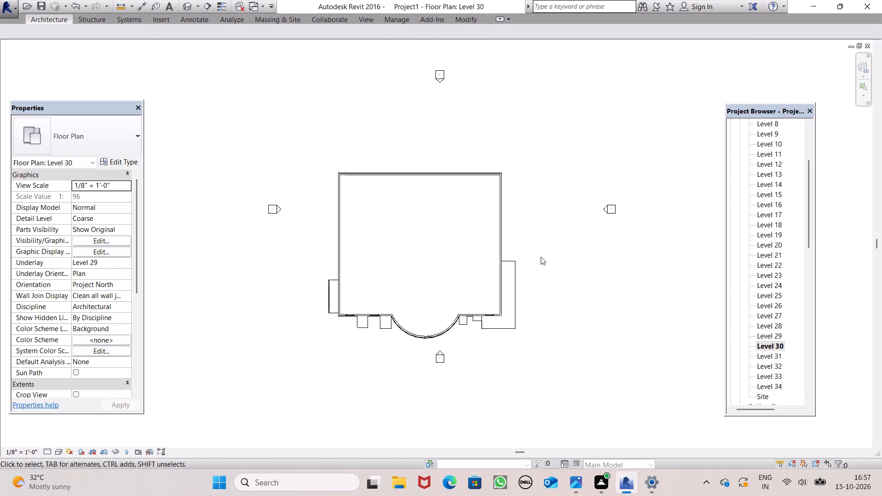
{"action": "scroll", "coordinate": [523, 317], "scroll_direction": "up", "scroll_amount": 11}
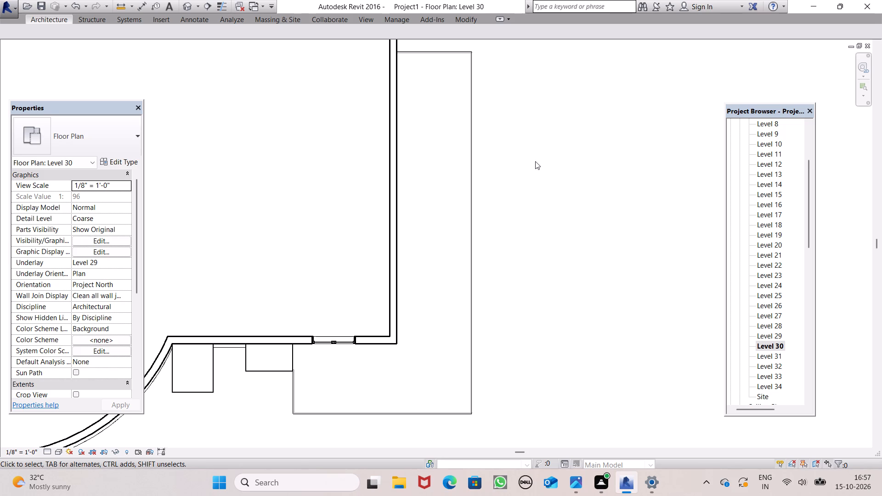
On the Level 30 plan, draw a 4' 0" curtain wall about 6' 8" long inside the slab's north edge, from the tower wall east.
{"action": "left_click", "coordinate": [58, 18]}
{"action": "left_click", "coordinate": [51, 36]}
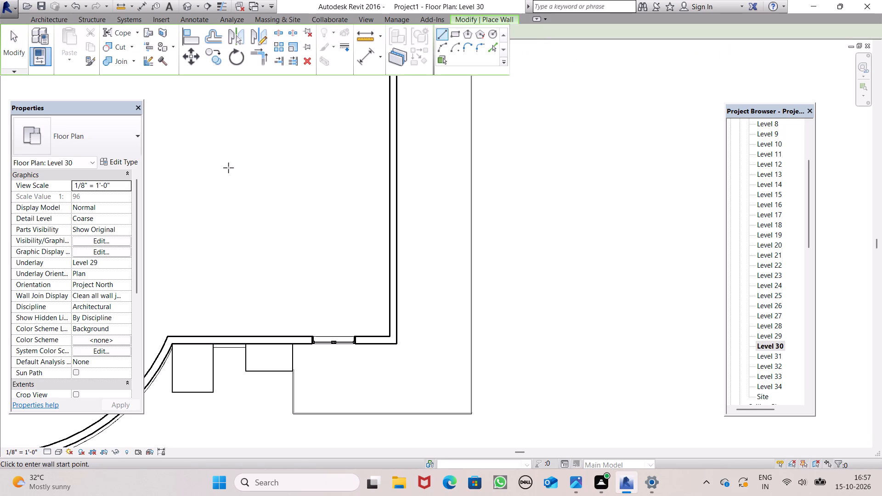
{"action": "scroll", "coordinate": [229, 169], "scroll_direction": "down", "scroll_amount": 6}
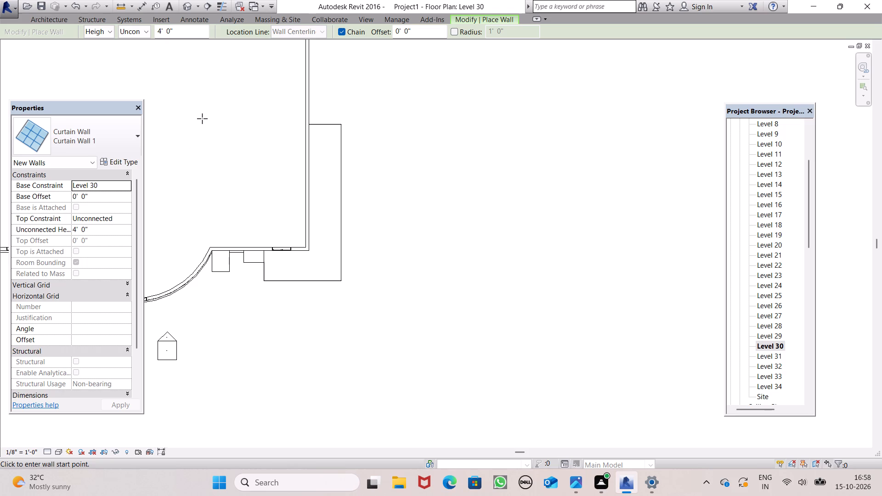
{"action": "scroll", "coordinate": [440, 154], "scroll_direction": "up", "scroll_amount": 3}
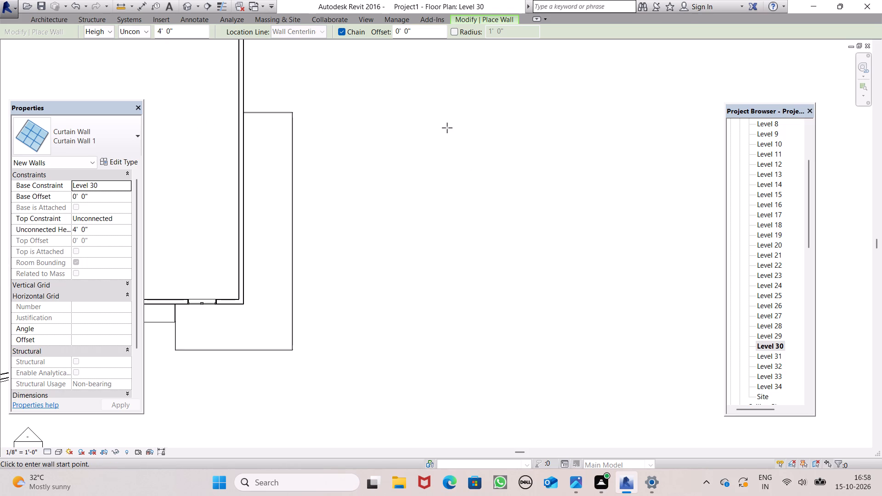
{"action": "scroll", "coordinate": [447, 128], "scroll_direction": "up", "scroll_amount": 1}
{"action": "scroll", "coordinate": [221, 107], "scroll_direction": "up", "scroll_amount": 5}
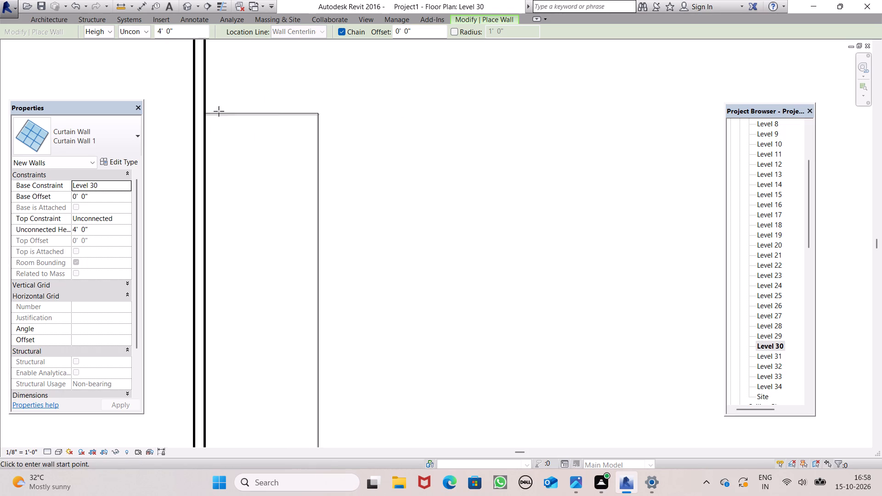
{"action": "scroll", "coordinate": [211, 117], "scroll_direction": "up", "scroll_amount": 2}
{"action": "left_click", "coordinate": [204, 116]}
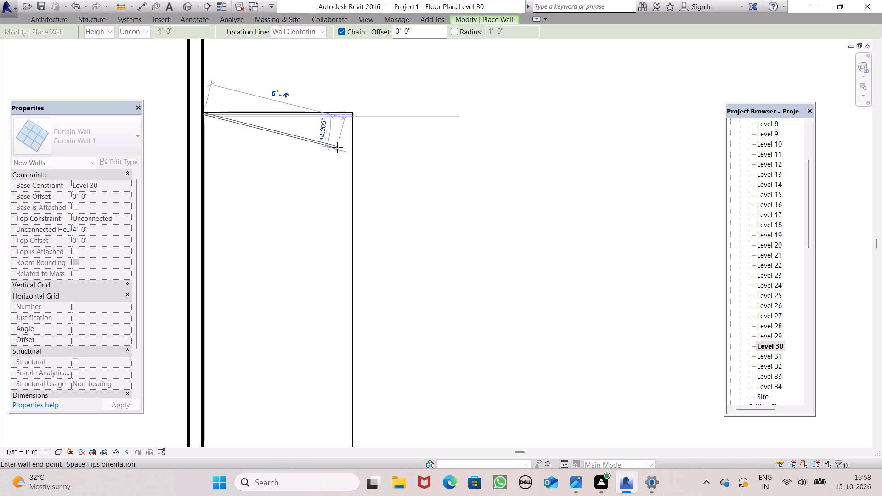
{"action": "left_click", "coordinate": [351, 115]}
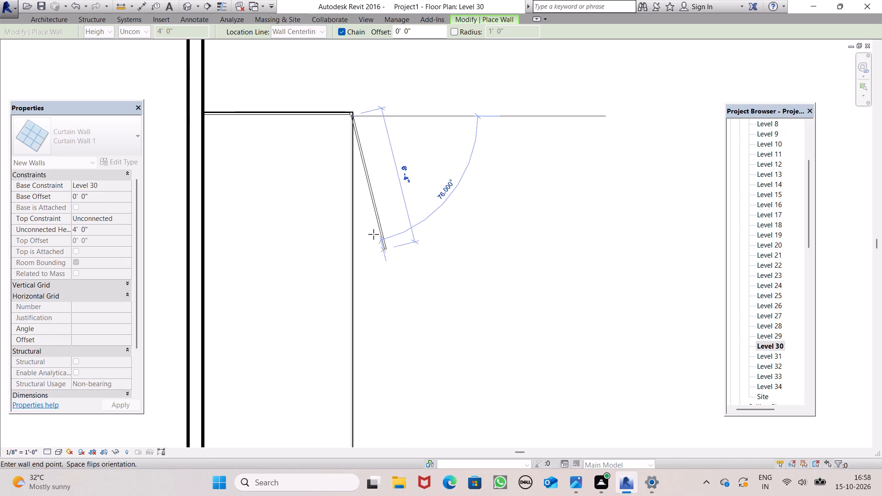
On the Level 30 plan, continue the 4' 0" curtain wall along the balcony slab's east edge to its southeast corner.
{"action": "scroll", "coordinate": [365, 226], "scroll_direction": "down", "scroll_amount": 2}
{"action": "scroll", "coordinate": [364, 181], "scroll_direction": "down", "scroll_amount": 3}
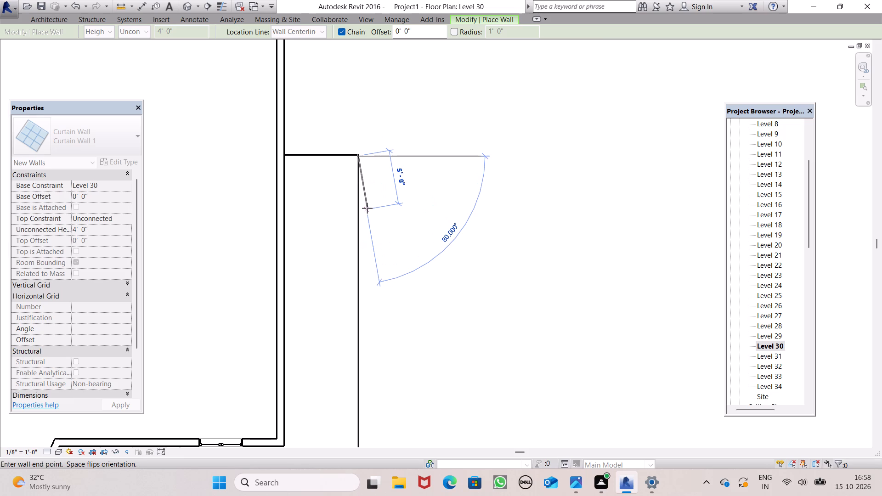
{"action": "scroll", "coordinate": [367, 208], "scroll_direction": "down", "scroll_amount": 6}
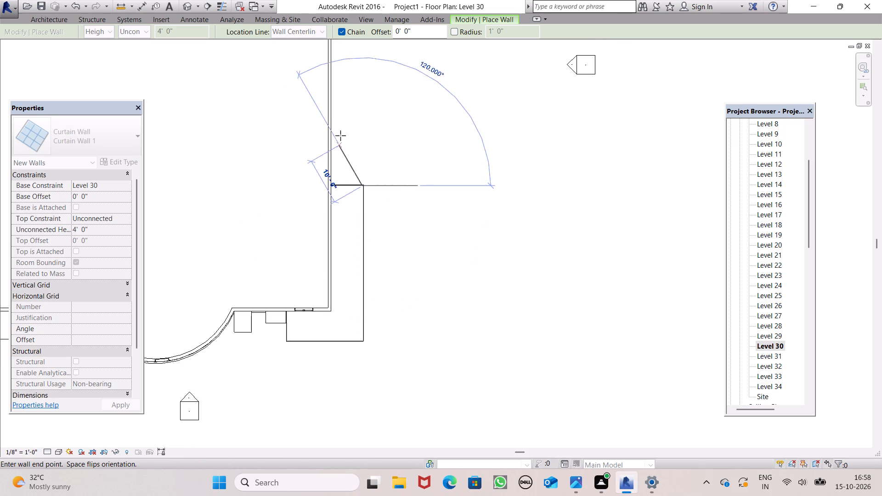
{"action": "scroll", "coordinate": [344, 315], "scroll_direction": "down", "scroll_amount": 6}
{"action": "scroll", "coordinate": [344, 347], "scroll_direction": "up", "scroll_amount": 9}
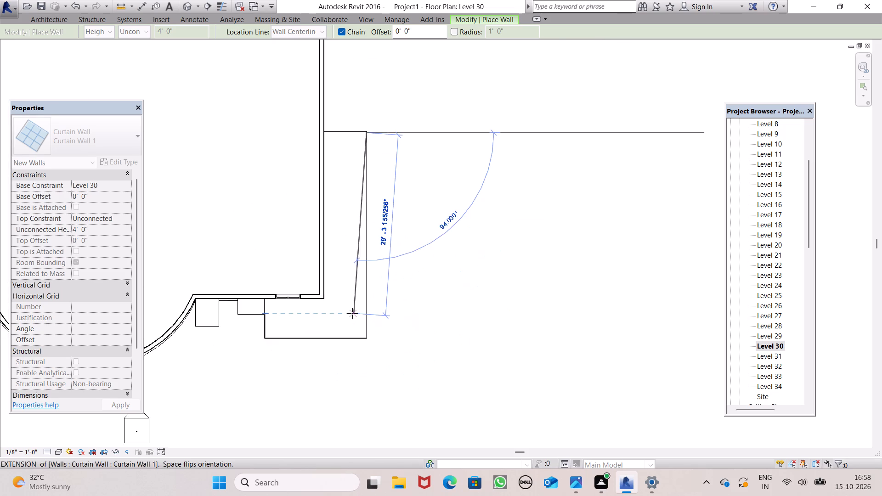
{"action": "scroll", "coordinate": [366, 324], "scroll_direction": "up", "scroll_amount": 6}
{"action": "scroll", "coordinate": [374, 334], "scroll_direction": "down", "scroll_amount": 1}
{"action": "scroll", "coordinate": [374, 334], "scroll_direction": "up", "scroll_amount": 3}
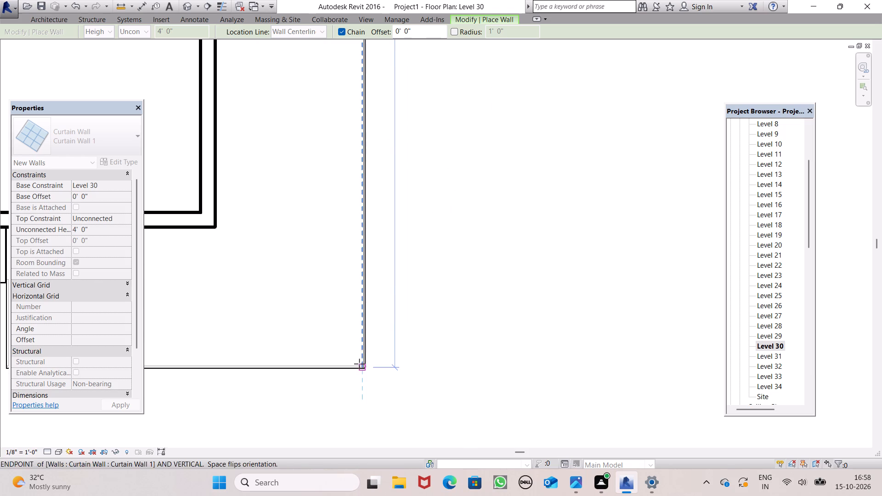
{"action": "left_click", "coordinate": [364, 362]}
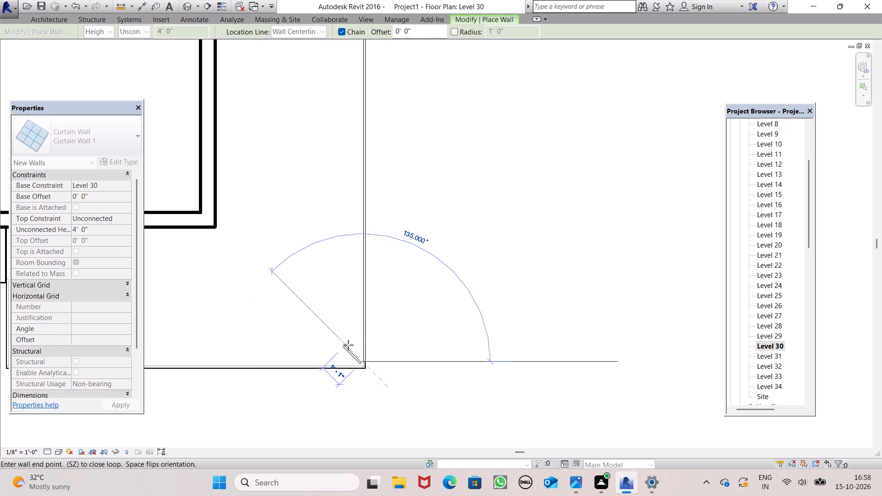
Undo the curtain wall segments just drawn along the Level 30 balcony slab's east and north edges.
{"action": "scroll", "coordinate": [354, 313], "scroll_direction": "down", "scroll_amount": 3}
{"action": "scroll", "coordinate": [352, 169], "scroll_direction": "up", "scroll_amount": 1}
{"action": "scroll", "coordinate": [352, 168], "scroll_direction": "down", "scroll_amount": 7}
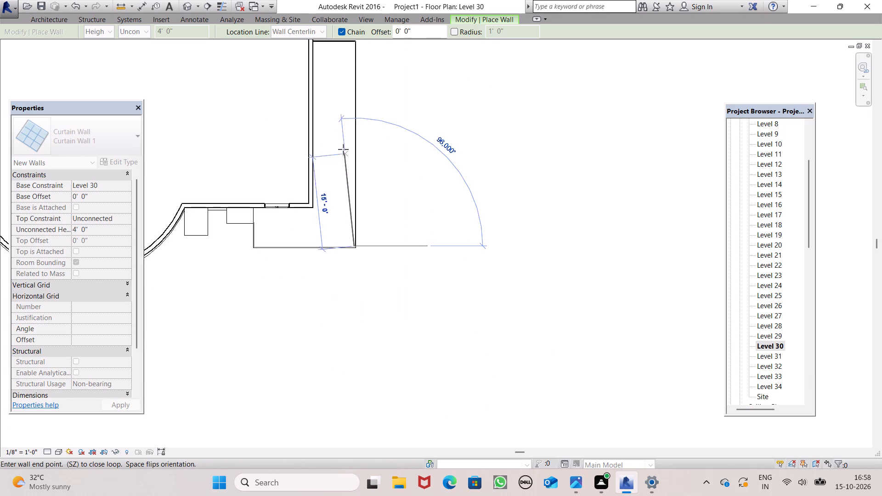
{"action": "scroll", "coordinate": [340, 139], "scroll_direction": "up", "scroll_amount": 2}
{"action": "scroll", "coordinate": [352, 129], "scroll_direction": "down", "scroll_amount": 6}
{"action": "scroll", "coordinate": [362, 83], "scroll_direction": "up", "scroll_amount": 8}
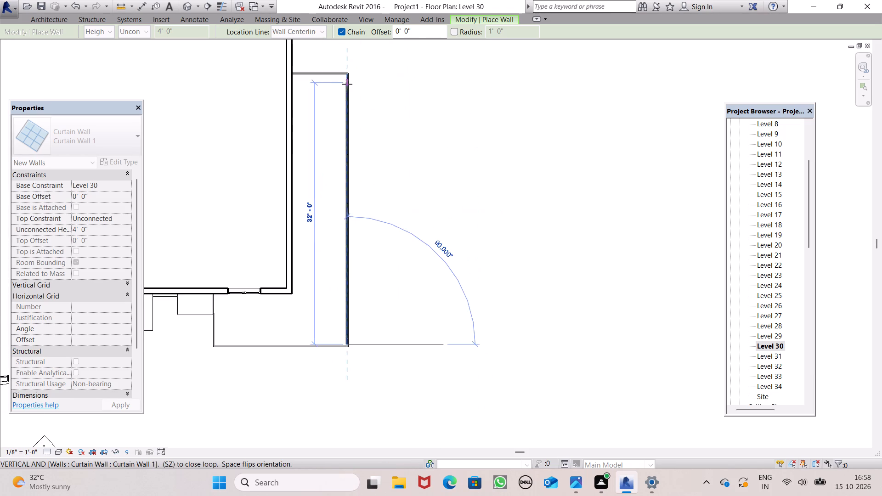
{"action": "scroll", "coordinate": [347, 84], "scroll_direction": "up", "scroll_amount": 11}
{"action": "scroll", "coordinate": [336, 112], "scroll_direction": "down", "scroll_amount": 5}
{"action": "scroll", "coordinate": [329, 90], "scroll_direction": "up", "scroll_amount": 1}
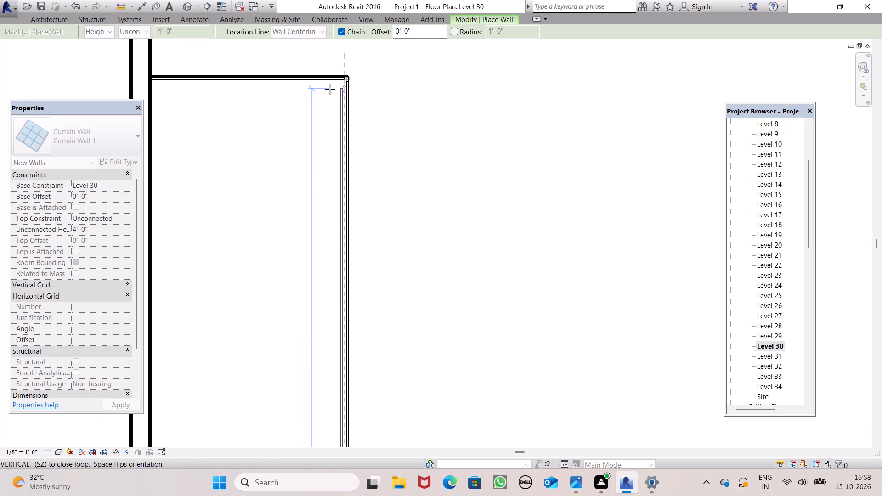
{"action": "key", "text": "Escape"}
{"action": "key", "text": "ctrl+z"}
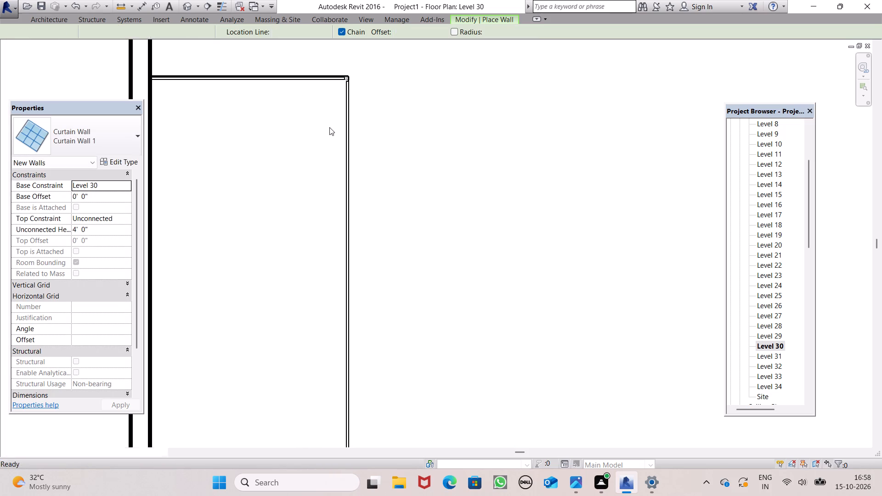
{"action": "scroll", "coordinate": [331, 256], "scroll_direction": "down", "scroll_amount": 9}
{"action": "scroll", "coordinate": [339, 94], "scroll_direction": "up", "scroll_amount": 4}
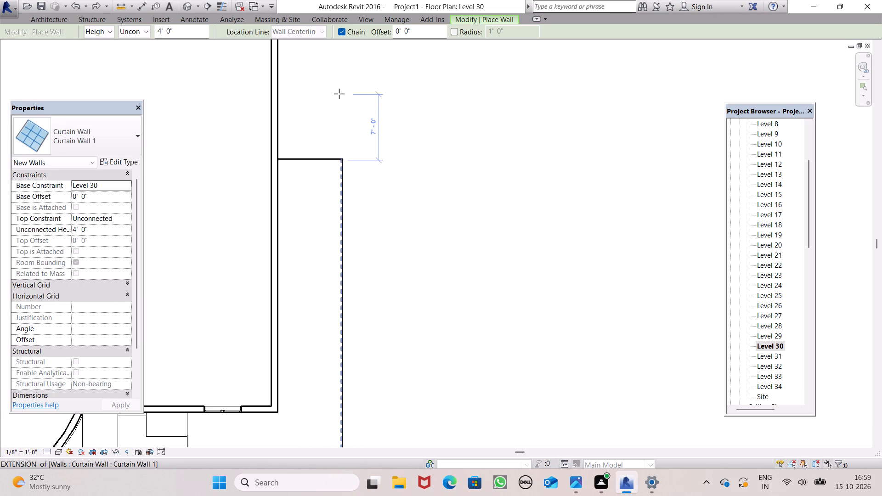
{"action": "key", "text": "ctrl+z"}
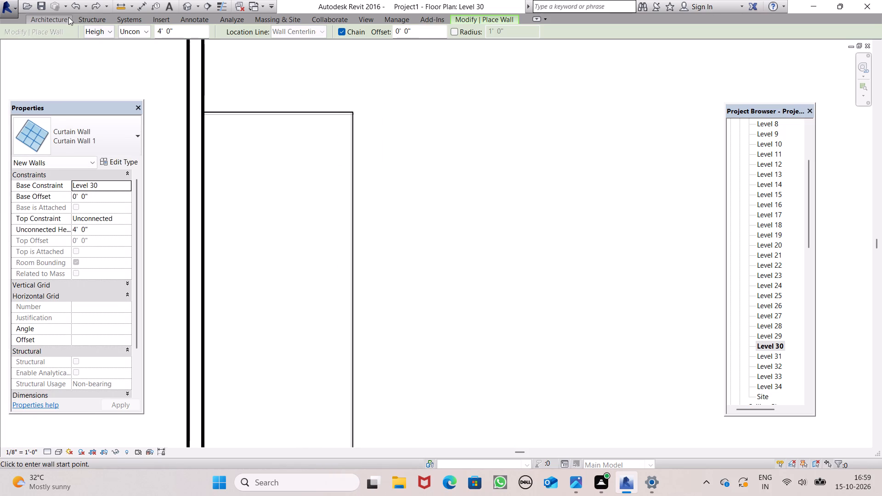
Redraw a 4' 0" Curtain Wall 1 segment about 6' 10" long along the Level 30 slab's north edge, from tower wall to northeast corner.
{"action": "left_click", "coordinate": [47, 153]}
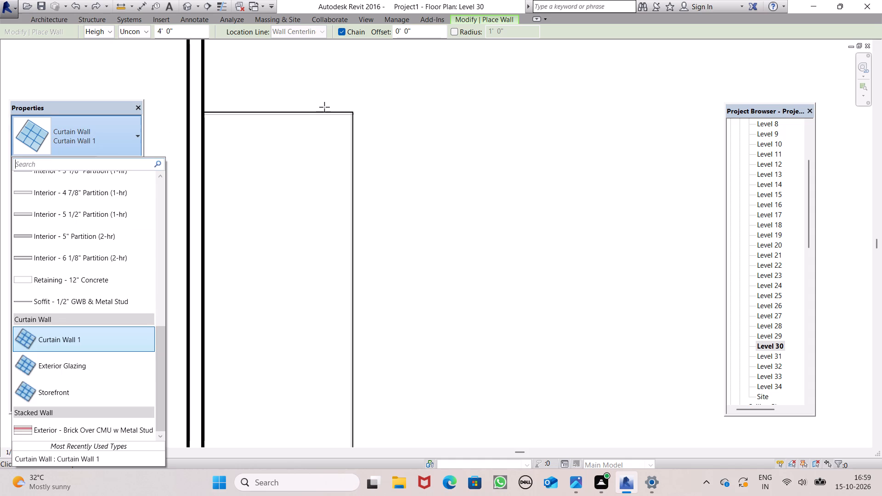
{"action": "left_click", "coordinate": [485, 22]}
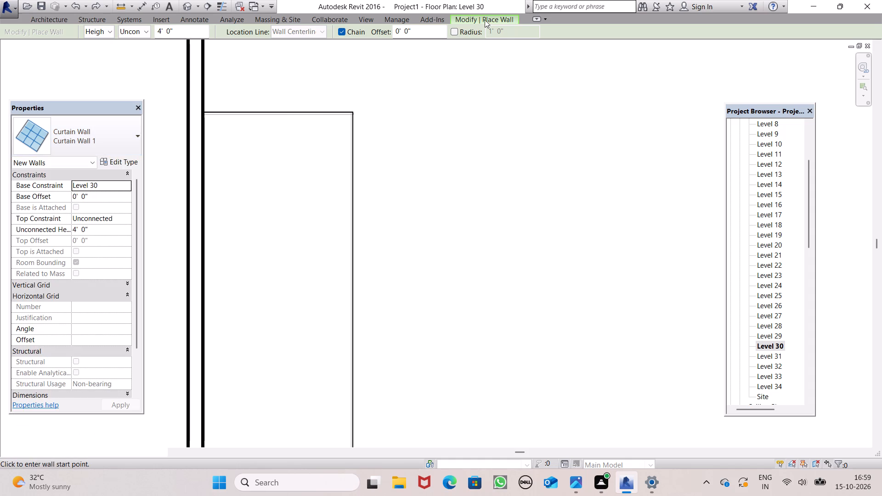
{"action": "left_click", "coordinate": [485, 20]}
{"action": "left_click", "coordinate": [439, 32]}
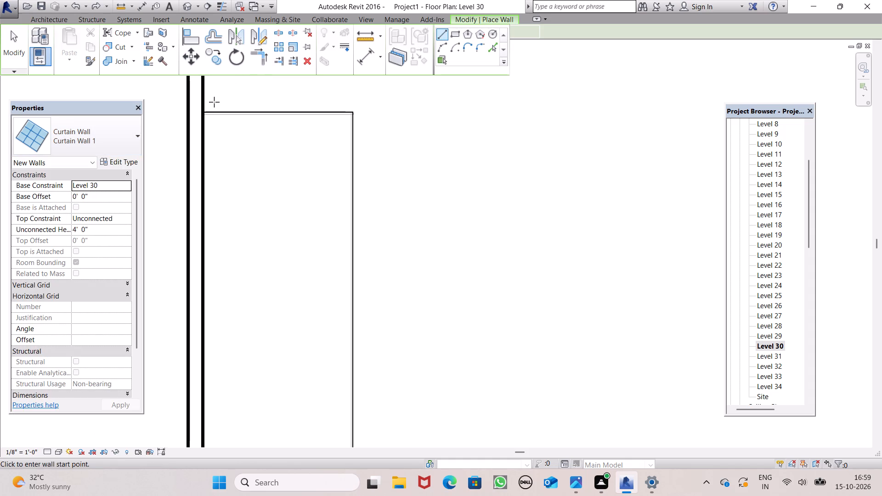
{"action": "scroll", "coordinate": [212, 114], "scroll_direction": "up", "scroll_amount": 5}
{"action": "left_click_drag", "start_coordinate": [198, 114], "coordinate": [213, 115]}
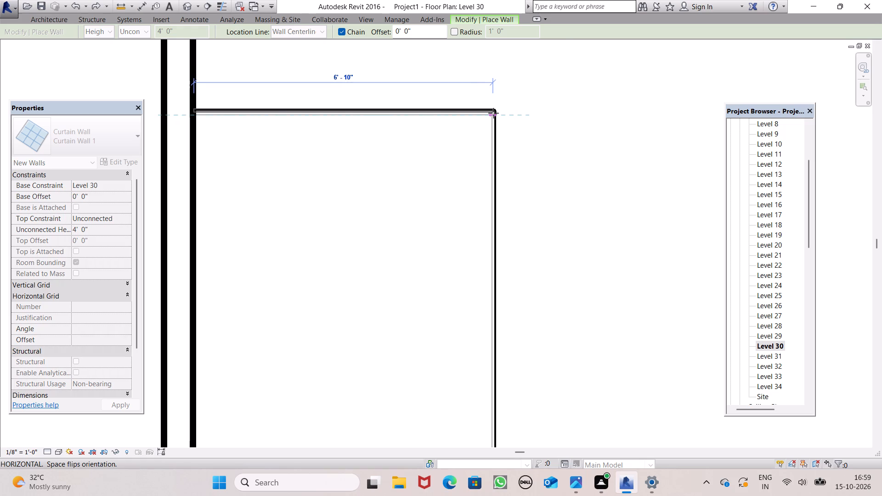
{"action": "left_click", "coordinate": [493, 113]}
Continue the Level 30 curtain wall along the slab's east edge, about 16' 4" along its south edge, and up its short west edge.
{"action": "scroll", "coordinate": [494, 107], "scroll_direction": "down", "scroll_amount": 10}
{"action": "scroll", "coordinate": [503, 153], "scroll_direction": "down", "scroll_amount": 7}
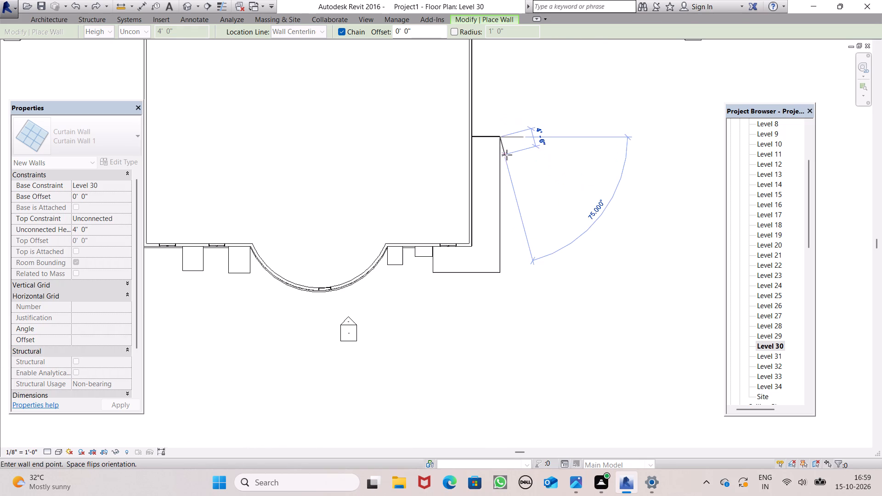
{"action": "scroll", "coordinate": [507, 155], "scroll_direction": "down", "scroll_amount": 1}
{"action": "scroll", "coordinate": [492, 257], "scroll_direction": "up", "scroll_amount": 3}
{"action": "scroll", "coordinate": [492, 262], "scroll_direction": "down", "scroll_amount": 1}
{"action": "scroll", "coordinate": [492, 262], "scroll_direction": "up", "scroll_amount": 11}
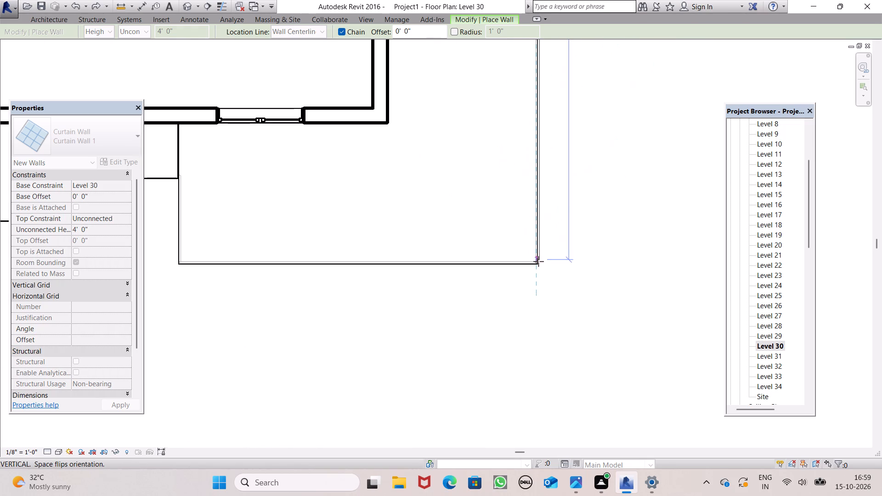
{"action": "left_click", "coordinate": [536, 262]}
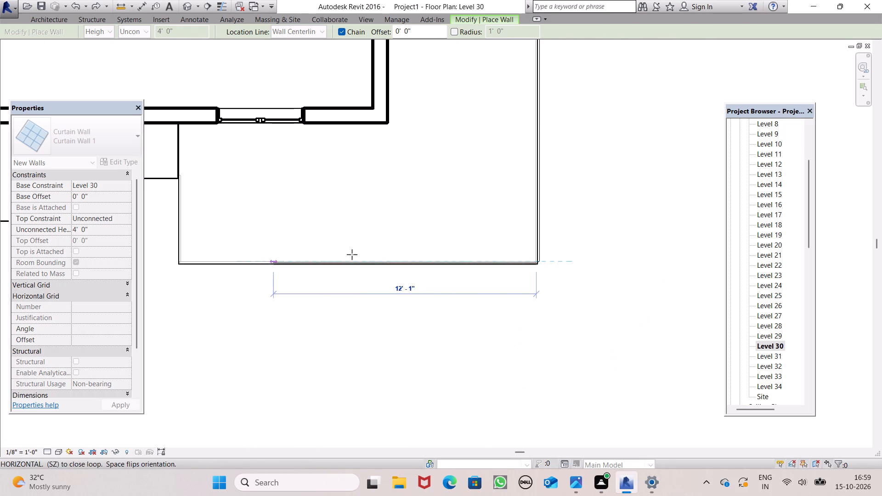
{"action": "left_click", "coordinate": [182, 261]}
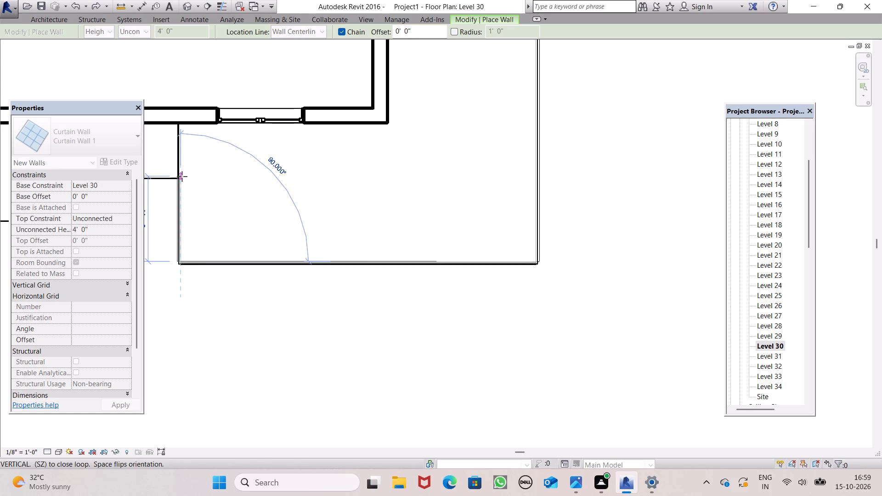
{"action": "left_click", "coordinate": [182, 176]}
{"action": "key", "text": "Escape"}
On the Level 32 plan, draw a 4' 0" curtain wall down the southeast balcony slab's short west edge and about 16' 4" along its south edge.
{"action": "scroll", "coordinate": [283, 301], "scroll_direction": "down", "scroll_amount": 4}
{"action": "scroll", "coordinate": [283, 344], "scroll_direction": "up", "scroll_amount": 1}
{"action": "scroll", "coordinate": [317, 304], "scroll_direction": "down", "scroll_amount": 4}
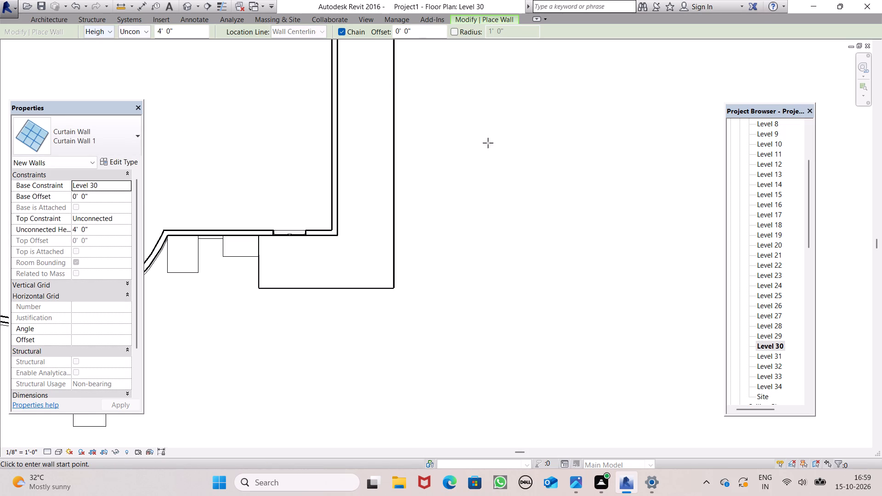
{"action": "double_click", "coordinate": [772, 367]}
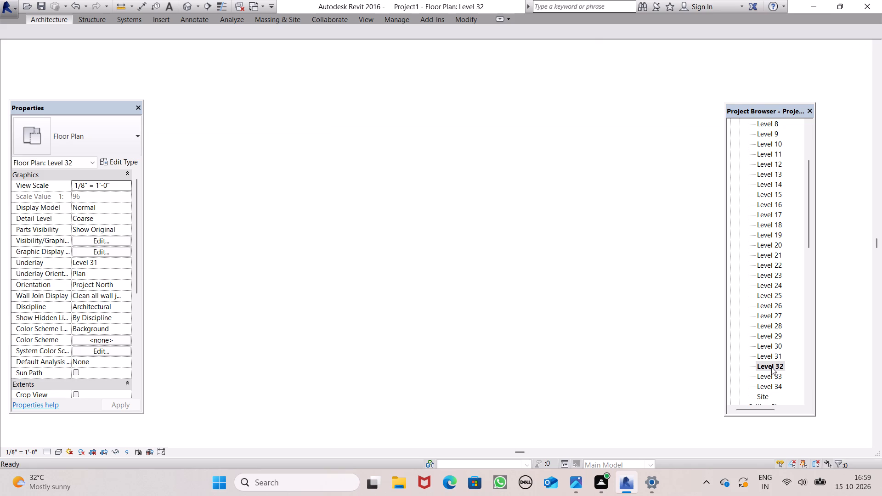
{"action": "scroll", "coordinate": [289, 241], "scroll_direction": "down", "scroll_amount": 6}
{"action": "scroll", "coordinate": [214, 194], "scroll_direction": "down", "scroll_amount": 11}
{"action": "scroll", "coordinate": [262, 219], "scroll_direction": "down", "scroll_amount": 8}
{"action": "scroll", "coordinate": [317, 191], "scroll_direction": "down", "scroll_amount": 3}
{"action": "scroll", "coordinate": [435, 220], "scroll_direction": "down", "scroll_amount": 5}
{"action": "scroll", "coordinate": [567, 207], "scroll_direction": "up", "scroll_amount": 7}
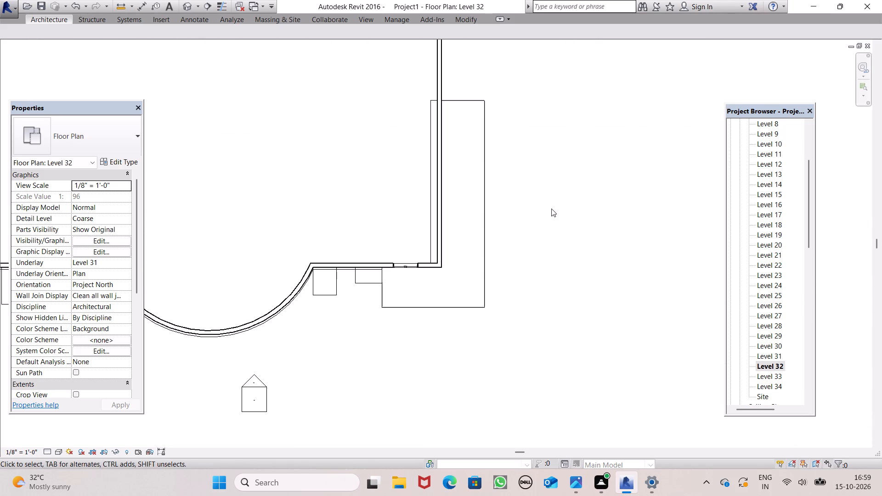
{"action": "scroll", "coordinate": [533, 200], "scroll_direction": "up", "scroll_amount": 3}
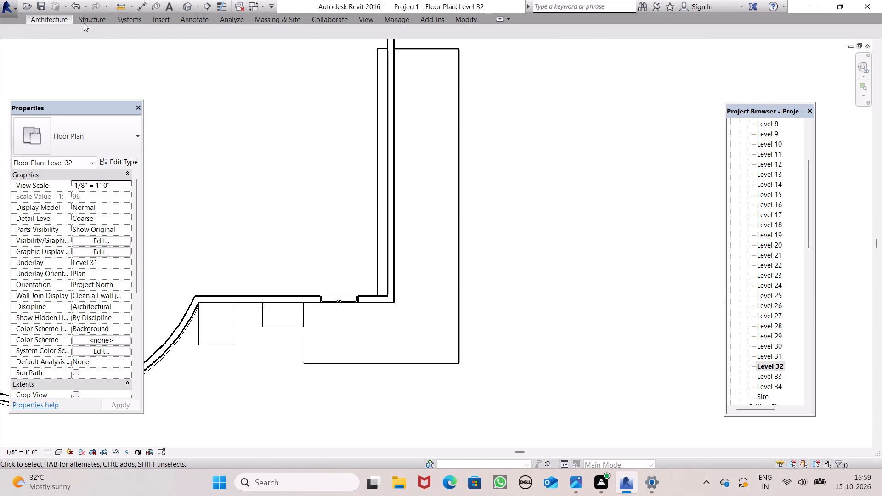
{"action": "left_click", "coordinate": [44, 23]}
{"action": "left_click", "coordinate": [42, 38]}
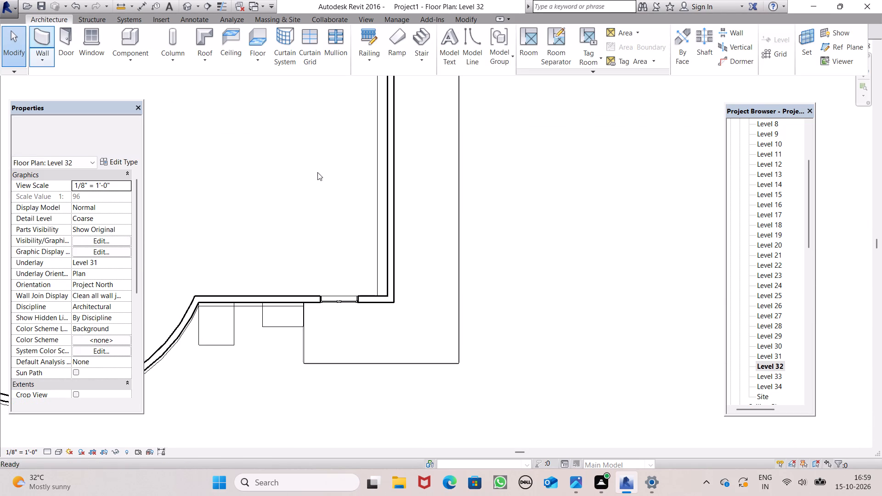
{"action": "scroll", "coordinate": [320, 324], "scroll_direction": "up", "scroll_amount": 6}
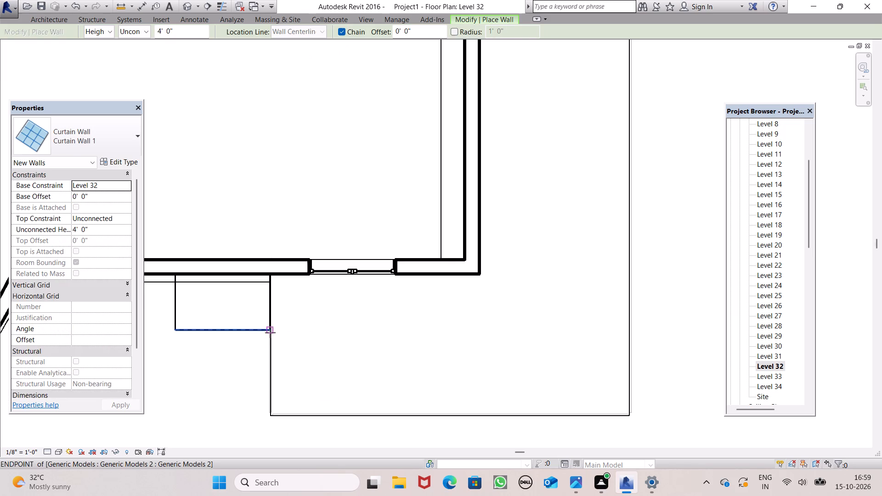
{"action": "left_click", "coordinate": [272, 329]}
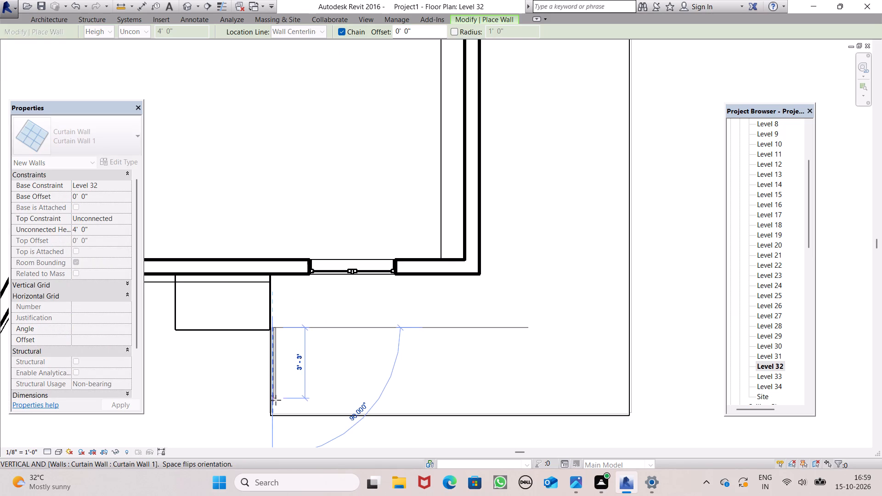
{"action": "left_click_drag", "start_coordinate": [273, 412], "coordinate": [280, 412]}
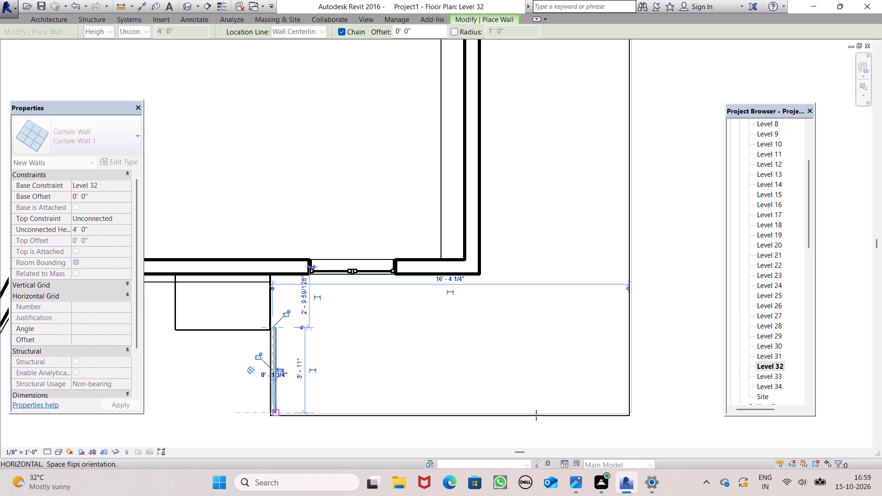
{"action": "left_click", "coordinate": [628, 413]}
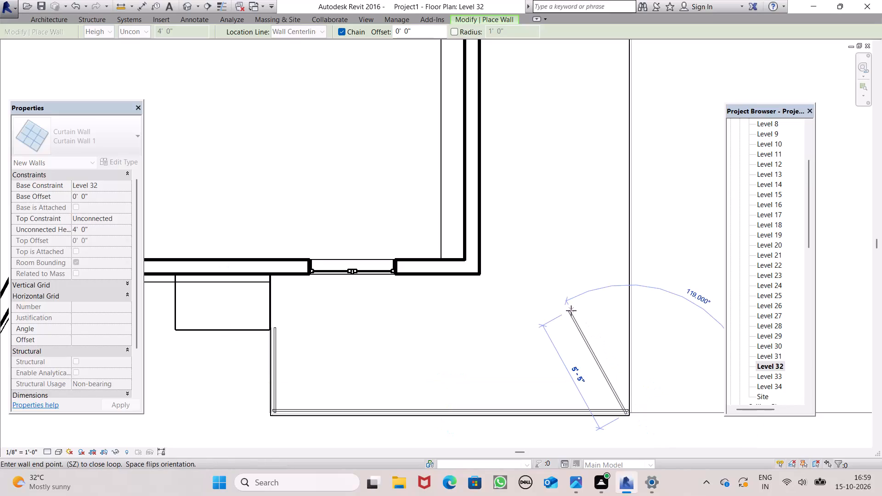
Continue the Level 32 curtain wall up the slab's east edge and about 6' 10" along its north edge to the tower wall.
{"action": "scroll", "coordinate": [571, 310], "scroll_direction": "down", "scroll_amount": 4}
{"action": "scroll", "coordinate": [575, 267], "scroll_direction": "down", "scroll_amount": 5}
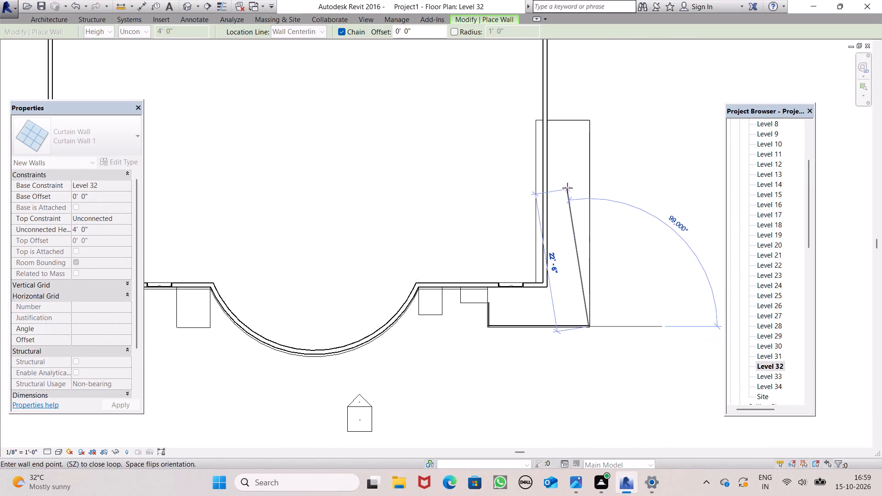
{"action": "scroll", "coordinate": [543, 173], "scroll_direction": "up", "scroll_amount": 2}
{"action": "scroll", "coordinate": [607, 124], "scroll_direction": "up", "scroll_amount": 2}
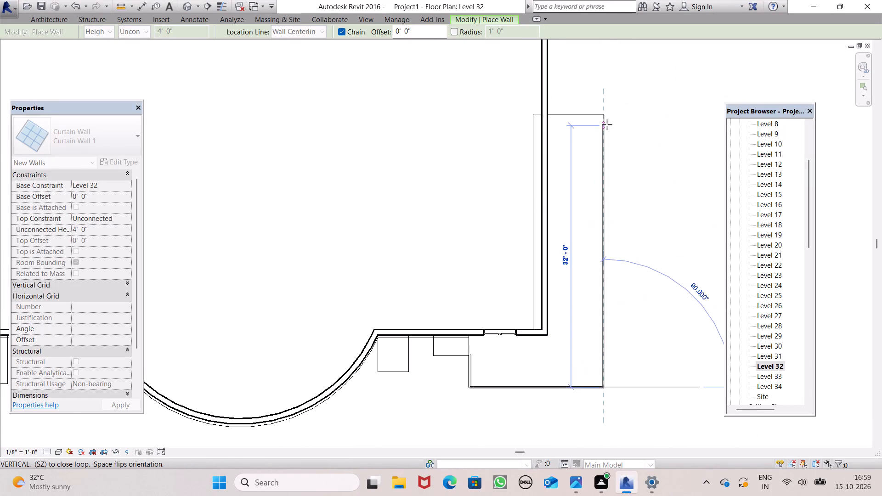
{"action": "scroll", "coordinate": [607, 124], "scroll_direction": "up", "scroll_amount": 4}
{"action": "scroll", "coordinate": [609, 73], "scroll_direction": "up", "scroll_amount": 7}
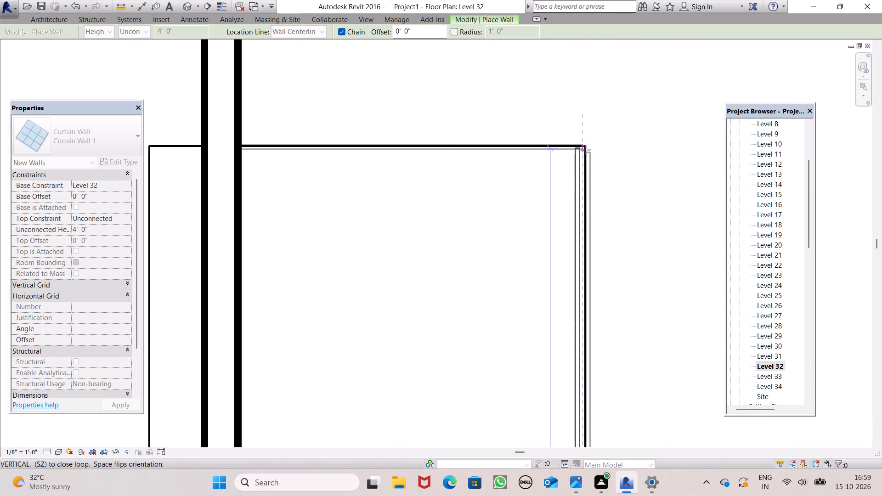
{"action": "left_click", "coordinate": [586, 150]}
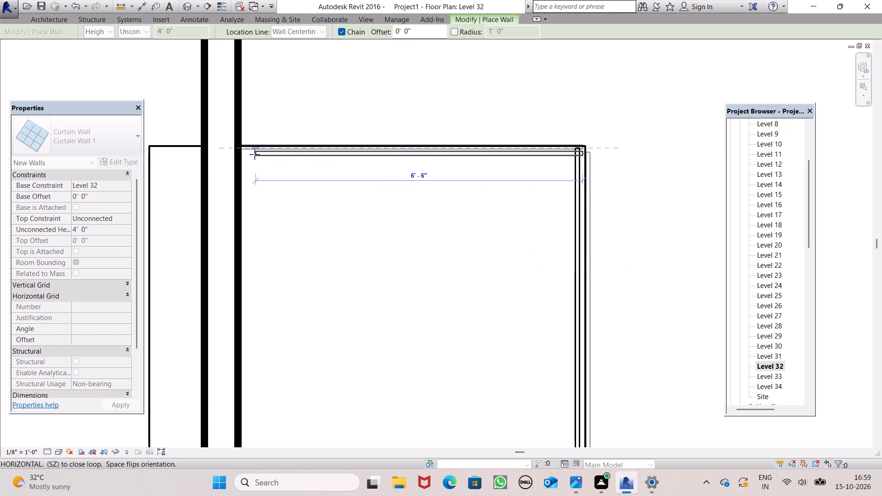
{"action": "left_click", "coordinate": [237, 151]}
{"action": "key", "text": "Escape"}
{"action": "key", "text": "Escape"}
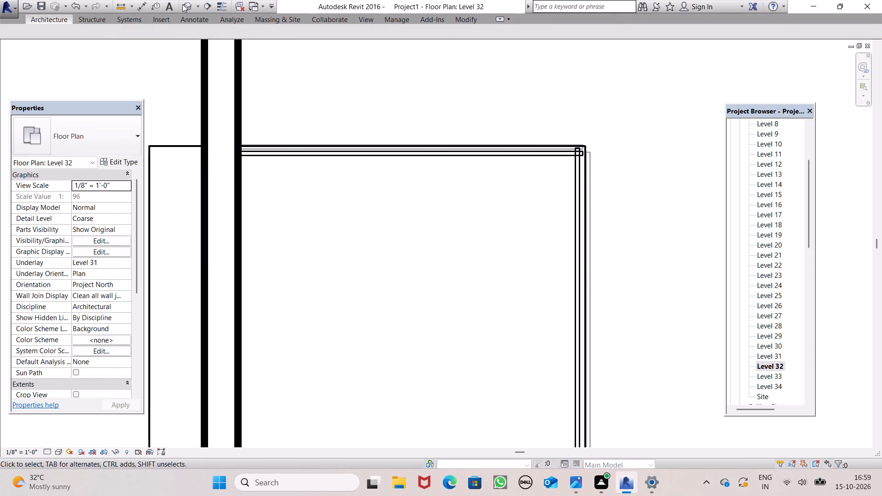
Check the curtain wall railings on the upper southeast corner balconies in the 3D view.
{"action": "left_click", "coordinate": [184, 4]}
{"action": "scroll", "coordinate": [298, 210], "scroll_direction": "down", "scroll_amount": 4}
{"action": "scroll", "coordinate": [298, 210], "scroll_direction": "up", "scroll_amount": 1}
{"action": "scroll", "coordinate": [464, 107], "scroll_direction": "down", "scroll_amount": 3}
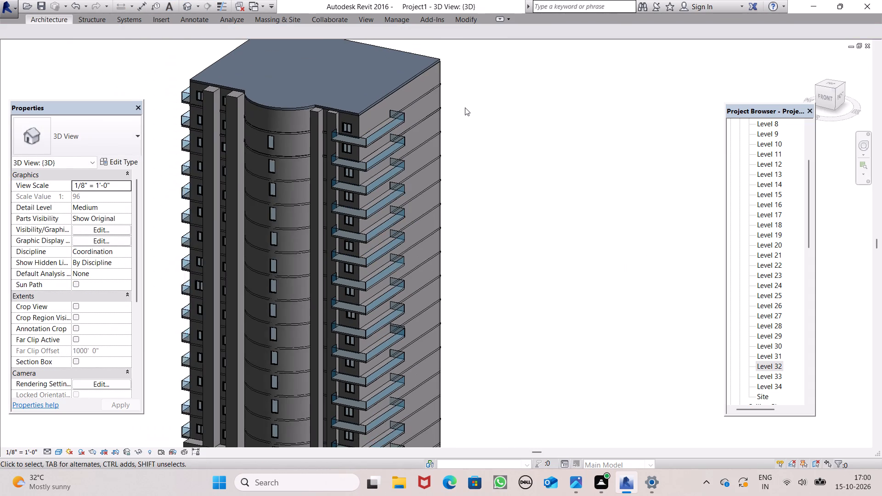
Examine the whole tower from its front and both sides in the 3D view, checking the balcony railings on every floor.
{"action": "scroll", "coordinate": [465, 107], "scroll_direction": "down", "scroll_amount": 2}
{"action": "scroll", "coordinate": [533, 192], "scroll_direction": "down", "scroll_amount": 1}
{"action": "middle_click_drag", "start_coordinate": [548, 278], "coordinate": [529, 239]}
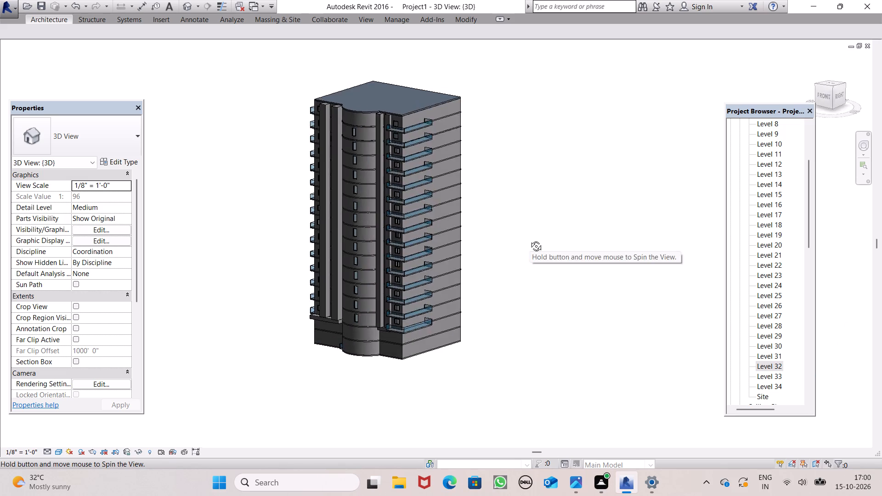
{"action": "middle_click_drag", "start_coordinate": [529, 239], "coordinate": [689, 181]}
{"action": "scroll", "coordinate": [345, 219], "scroll_direction": "up", "scroll_amount": 7}
{"action": "scroll", "coordinate": [363, 233], "scroll_direction": "down", "scroll_amount": 6}
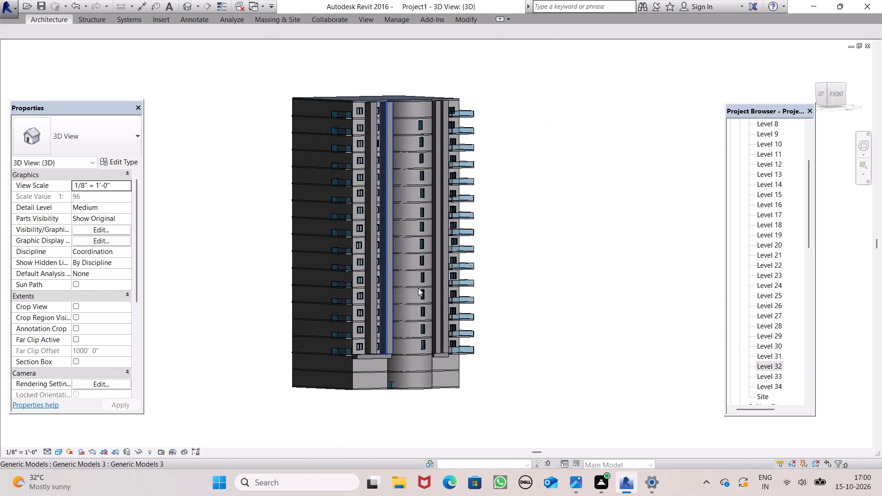
{"action": "middle_click_drag", "start_coordinate": [477, 314], "coordinate": [336, 320], "text": "shift"}
{"action": "middle_click_drag", "start_coordinate": [419, 327], "coordinate": [449, 327], "text": "shift"}
{"action": "middle_click_drag", "start_coordinate": [492, 327], "coordinate": [537, 327], "text": "shift"}
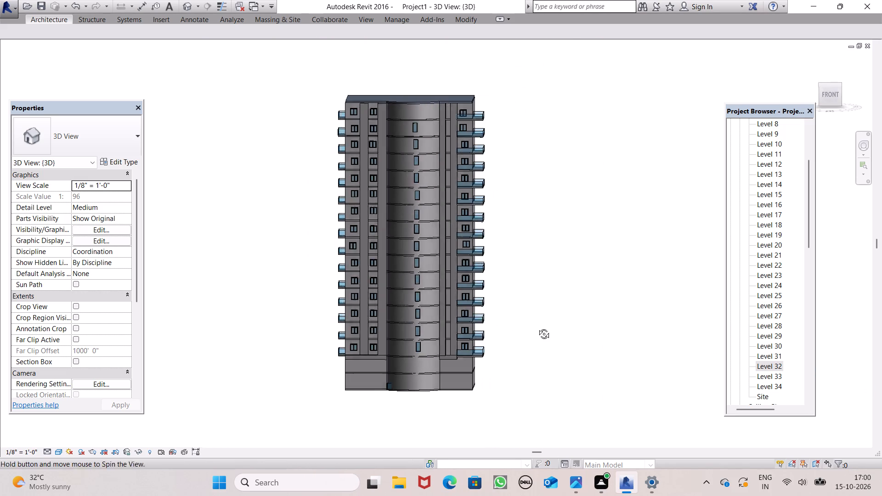
{"action": "middle_click_drag", "start_coordinate": [537, 327], "coordinate": [538, 327], "text": "shift"}
{"action": "middle_click", "coordinate": [538, 327]}
{"action": "scroll", "coordinate": [474, 185], "scroll_direction": "down", "scroll_amount": 6}
Delete all the stray curtain wall pieces standing on their own away from the tower near ground level.
{"action": "middle_click_drag", "start_coordinate": [540, 268], "coordinate": [419, 291]}
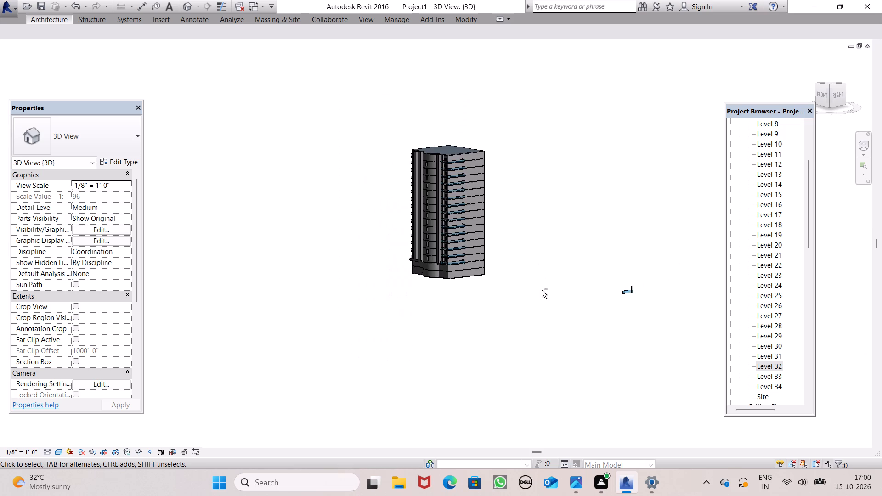
{"action": "scroll", "coordinate": [547, 289], "scroll_direction": "up", "scroll_amount": 5}
{"action": "left_click", "coordinate": [676, 295]}
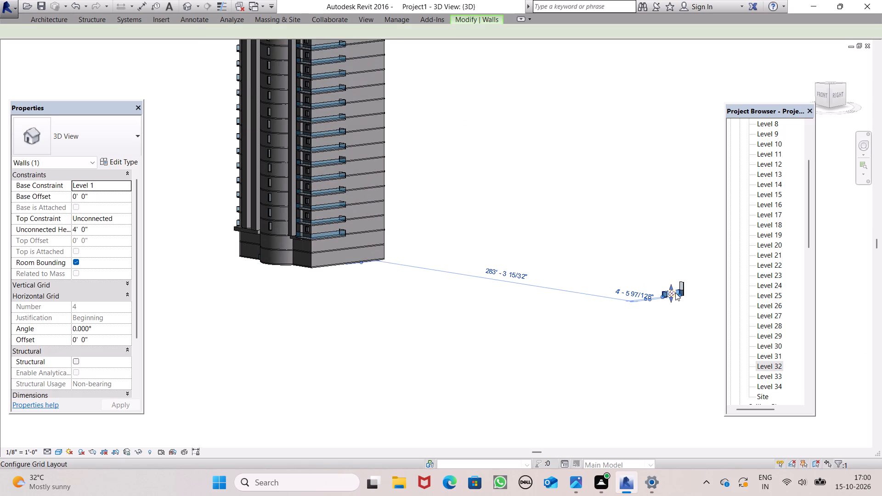
{"action": "key", "text": "Delete"}
{"action": "left_click", "coordinate": [683, 290]}
{"action": "key", "text": "Delete"}
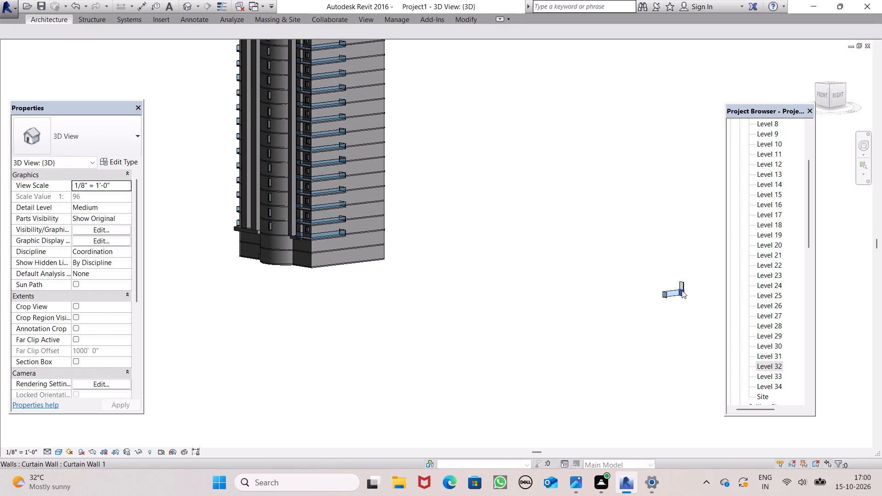
{"action": "left_click", "coordinate": [682, 290]}
{"action": "key", "text": "Delete"}
{"action": "left_click", "coordinate": [684, 287]}
{"action": "key", "text": "Delete"}
{"action": "left_click", "coordinate": [678, 292]}
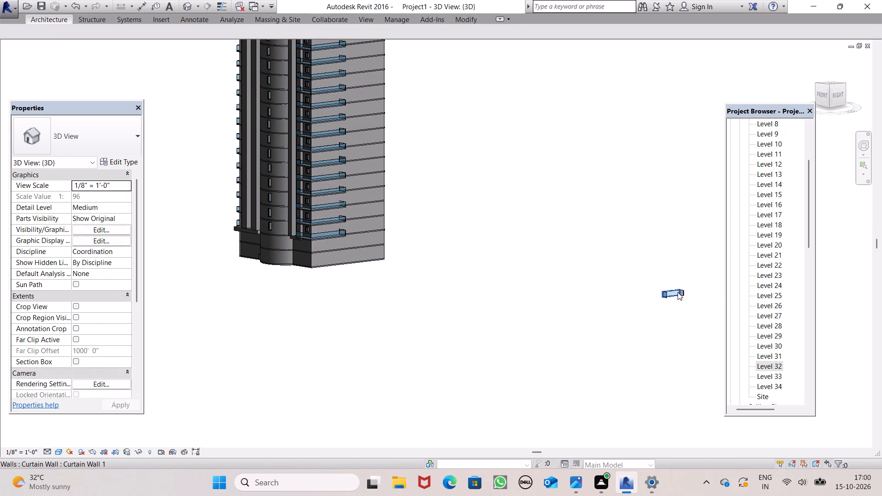
{"action": "key", "text": "Delete"}
{"action": "left_click", "coordinate": [681, 292]}
{"action": "key", "text": "Delete"}
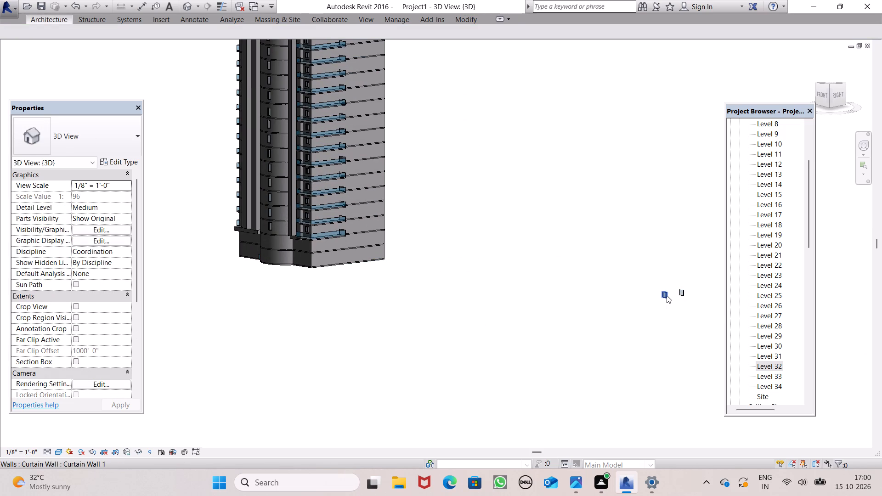
{"action": "left_click", "coordinate": [667, 295]}
{"action": "key", "text": "Delete"}
{"action": "left_click", "coordinate": [682, 290]}
{"action": "key", "text": "Delete"}
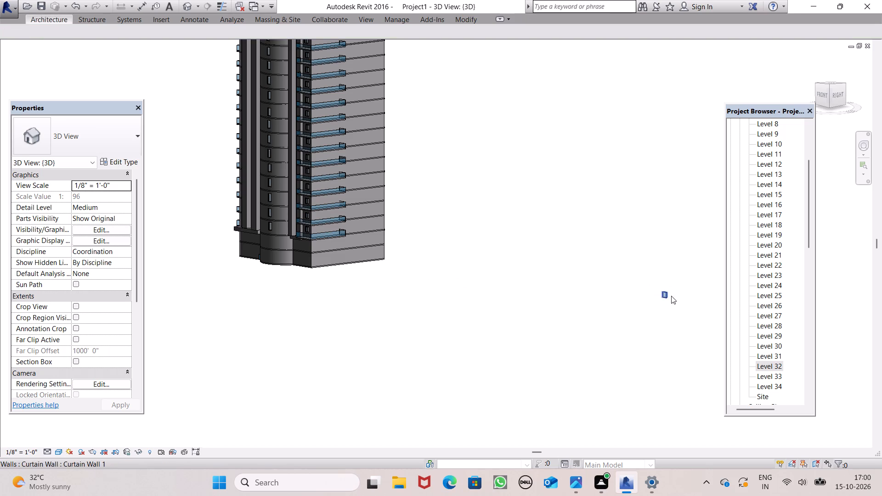
{"action": "left_click", "coordinate": [665, 295]}
{"action": "key", "text": "Delete"}
Review the complete tower in 3D from the southeast corner and the front, including its roof, windows and balcony railings.
{"action": "scroll", "coordinate": [584, 278], "scroll_direction": "down", "scroll_amount": 1}
{"action": "scroll", "coordinate": [359, 226], "scroll_direction": "down", "scroll_amount": 2}
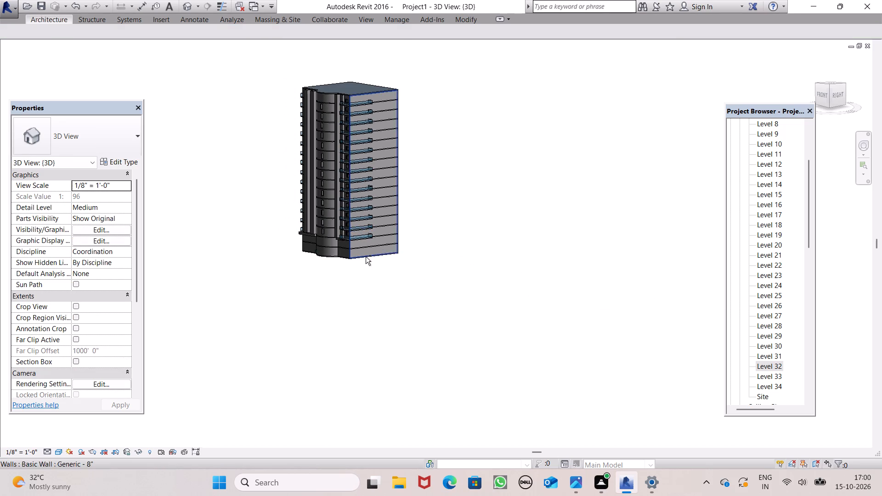
{"action": "middle_click_drag", "start_coordinate": [366, 257], "coordinate": [498, 268], "text": "shift"}
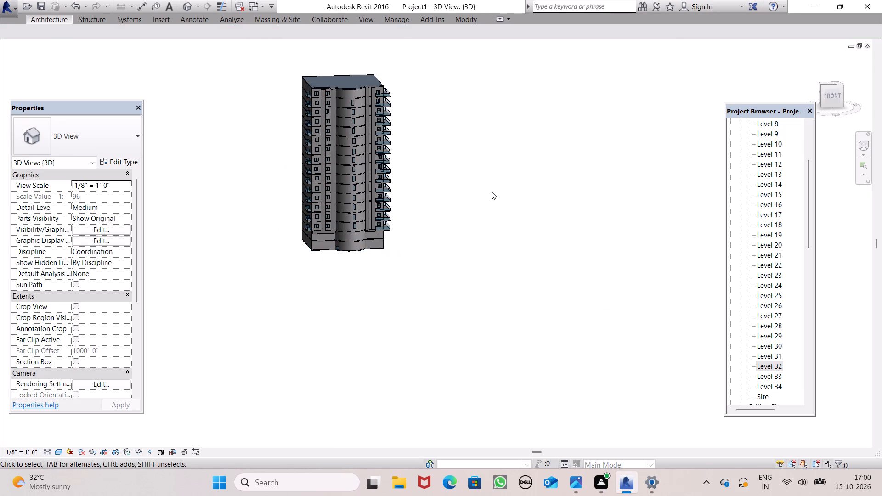
{"action": "scroll", "coordinate": [492, 191], "scroll_direction": "down", "scroll_amount": 4}
{"action": "scroll", "coordinate": [435, 153], "scroll_direction": "up", "scroll_amount": 5}
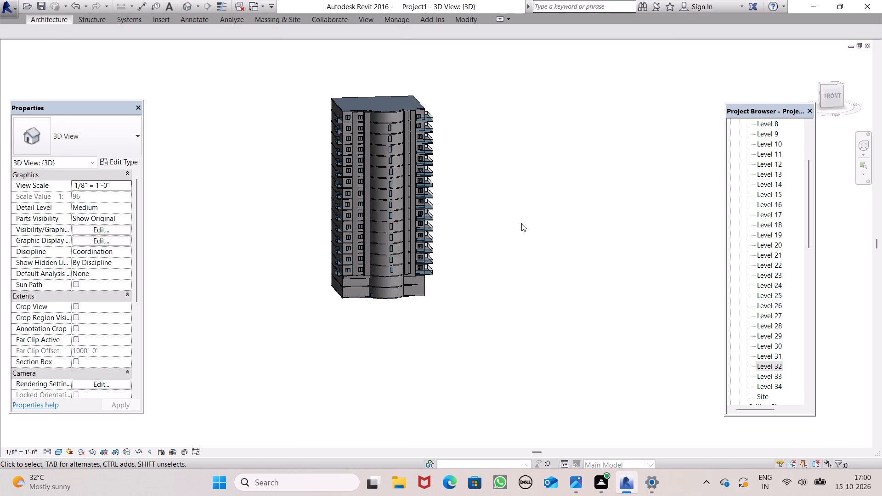
{"action": "scroll", "coordinate": [450, 169], "scroll_direction": "down", "scroll_amount": 3}
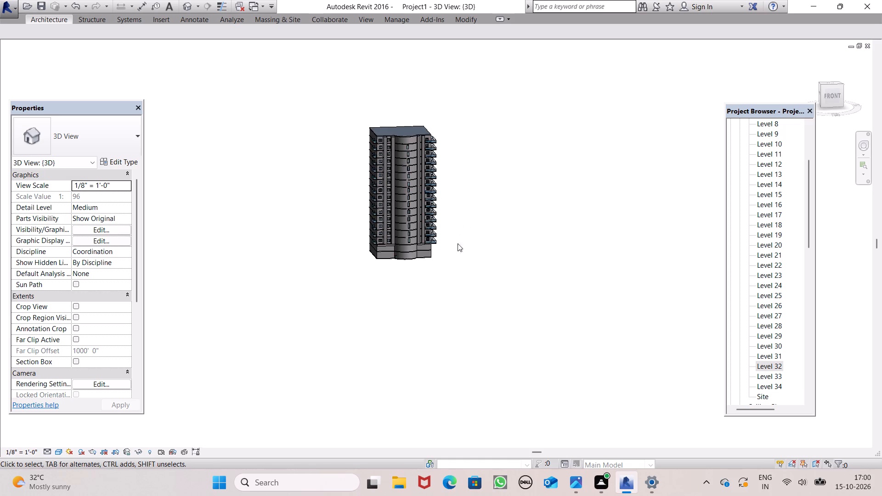
{"action": "middle_click_drag", "start_coordinate": [458, 262], "coordinate": [329, 257]}
{"action": "scroll", "coordinate": [392, 136], "scroll_direction": "up", "scroll_amount": 7}
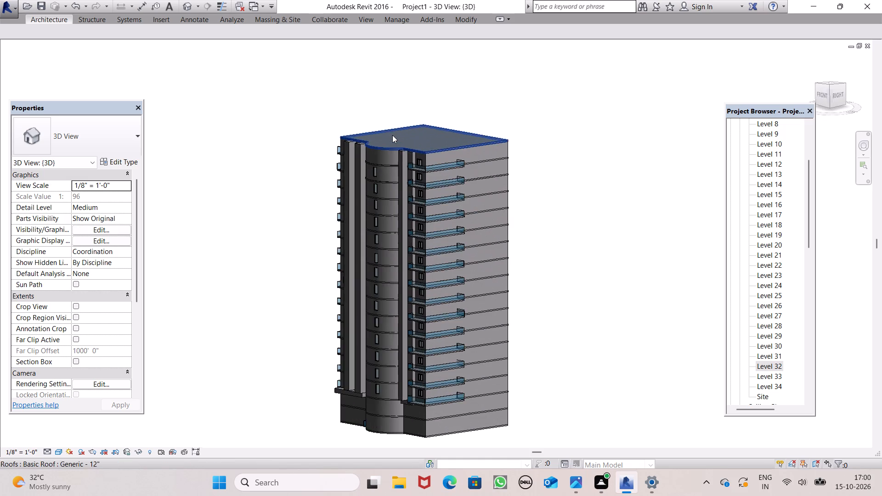
{"action": "scroll", "coordinate": [392, 135], "scroll_direction": "down", "scroll_amount": 4}
{"action": "middle_click_drag", "start_coordinate": [397, 285], "coordinate": [508, 283]}
{"action": "scroll", "coordinate": [389, 150], "scroll_direction": "up", "scroll_amount": 5}
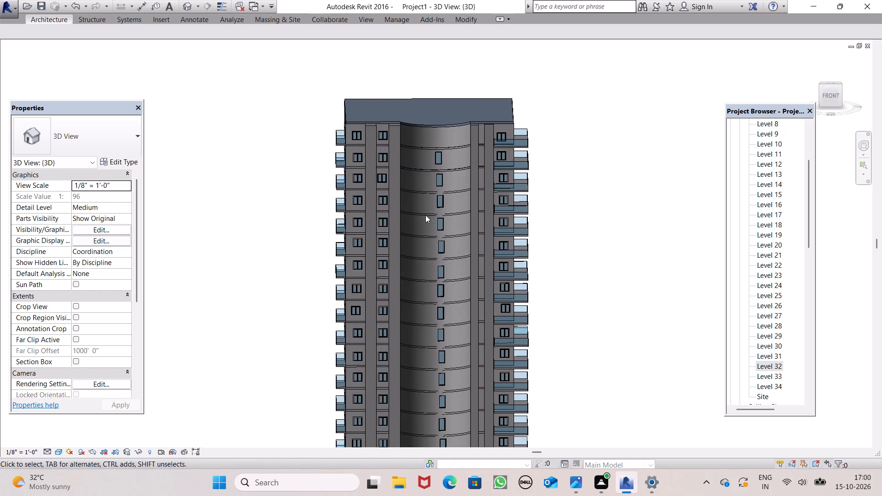
{"action": "scroll", "coordinate": [433, 226], "scroll_direction": "up", "scroll_amount": 2}
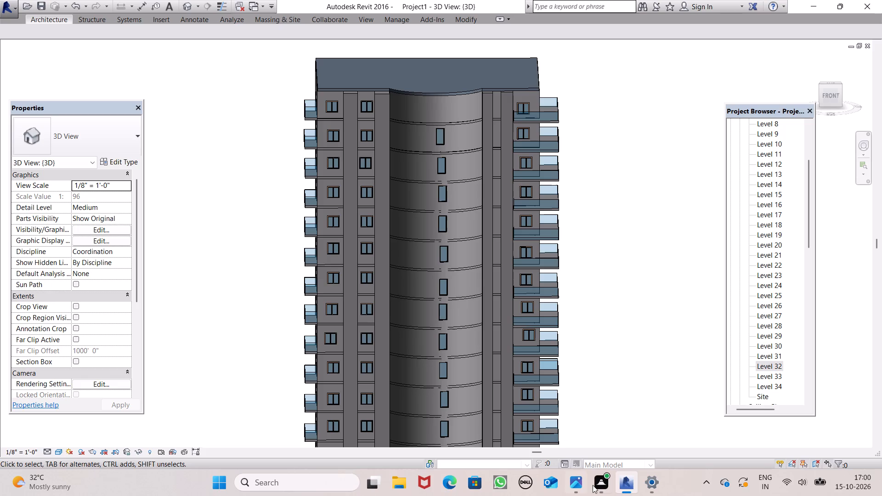
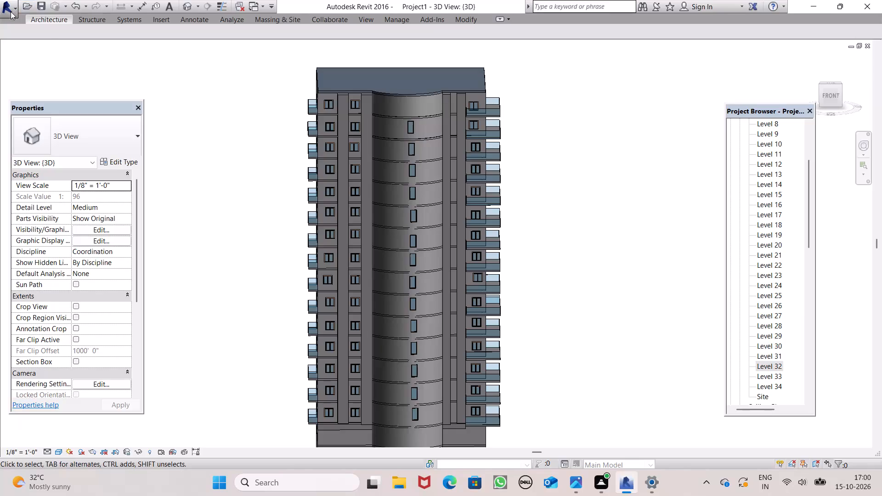
Start saving the tower model as a project file in the Documents folder and clear the suggested file name.
{"action": "key", "text": "ctrl+s"}
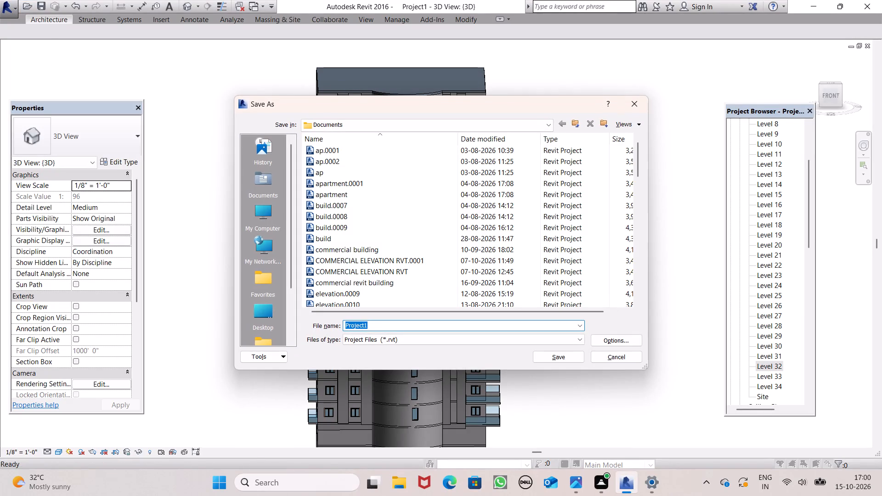
{"action": "key", "text": "BackSpace"}
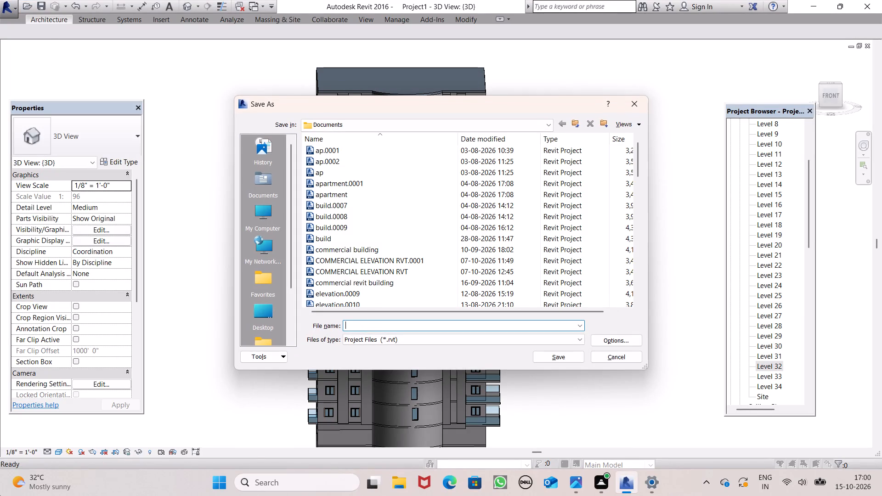
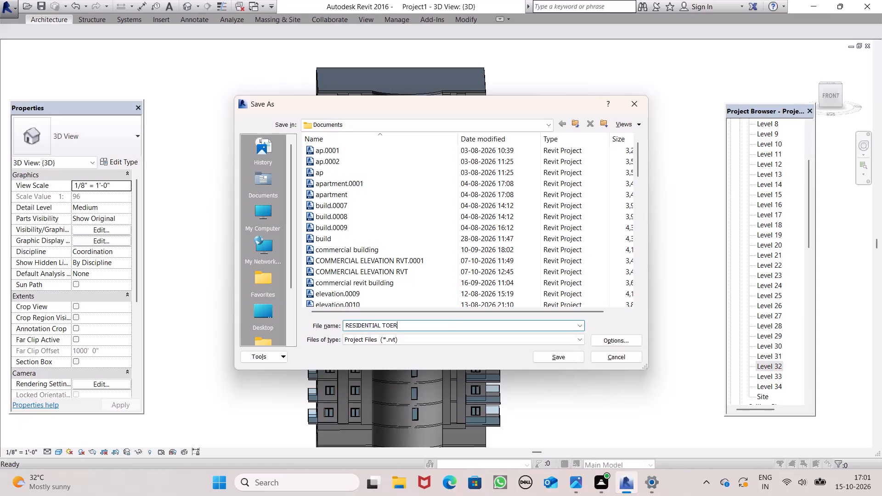
Correct the file name to RESIDENTIAL TOWER and save the project in the Documents folder.
{"action": "key", "text": "BackSpace"}
{"action": "key", "text": "BackSpace"}
{"action": "type", "text": "WER"}
{"action": "key", "text": "Return"}
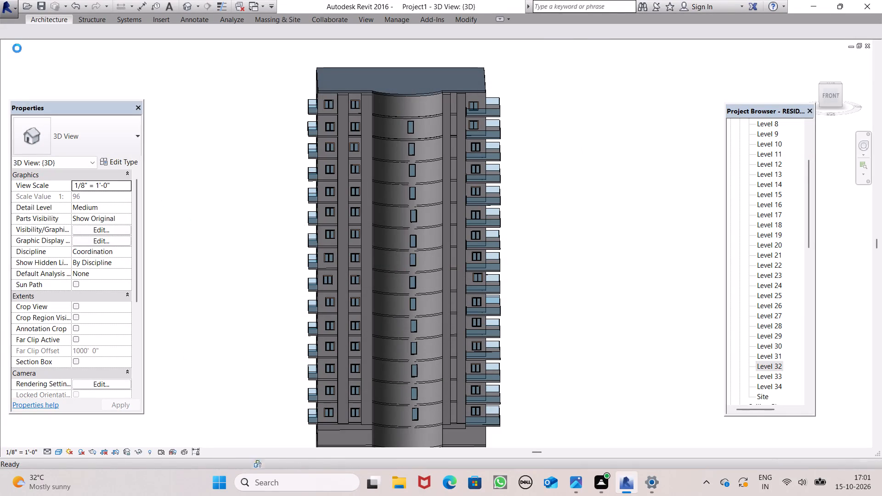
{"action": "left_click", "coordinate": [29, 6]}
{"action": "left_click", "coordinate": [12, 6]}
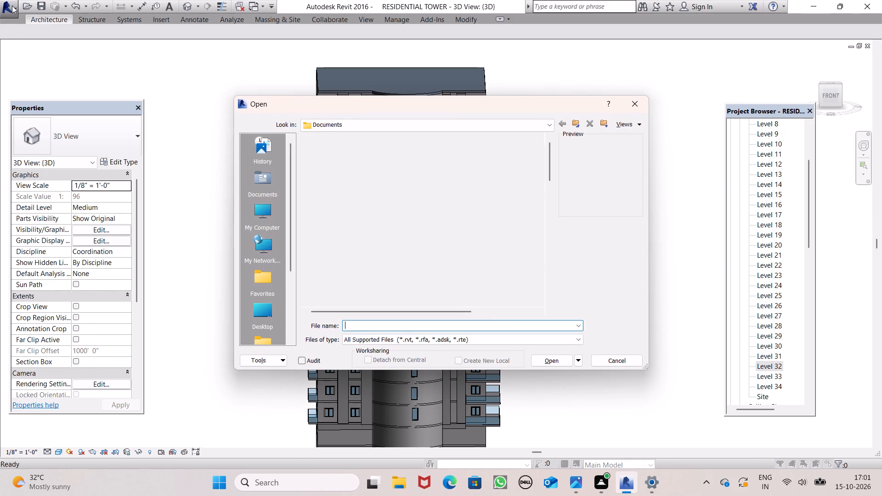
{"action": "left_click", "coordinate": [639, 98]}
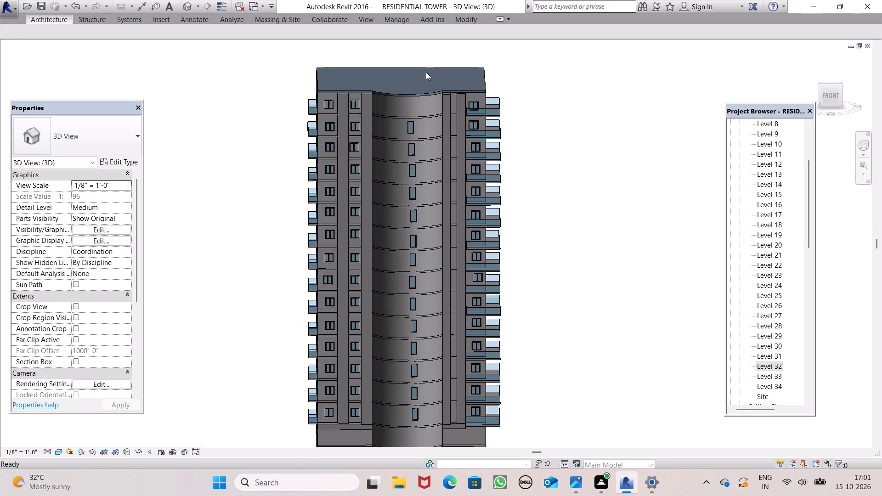
Export the current 3D view to the Documents folder as an AutoCAD 2013 DWG file named RESIDENTIAL TOWER - 3D View - {3D}.
{"action": "left_click", "coordinate": [11, 11]}
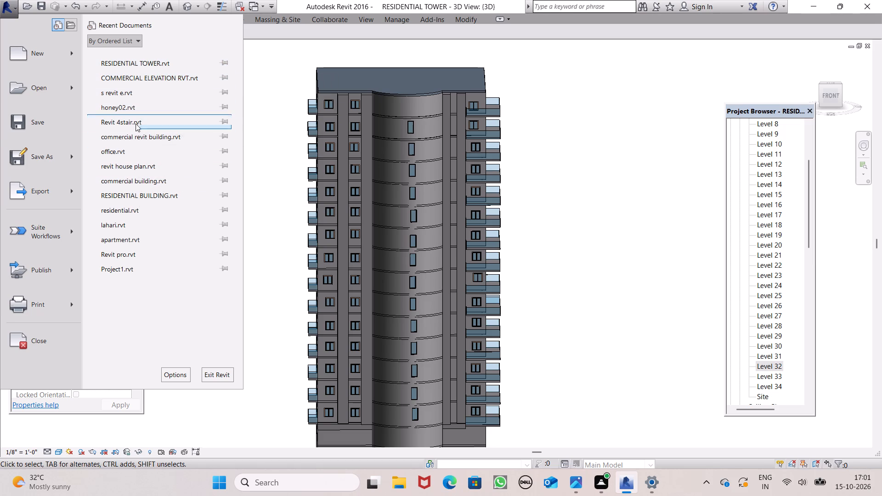
{"action": "left_click", "coordinate": [49, 191]}
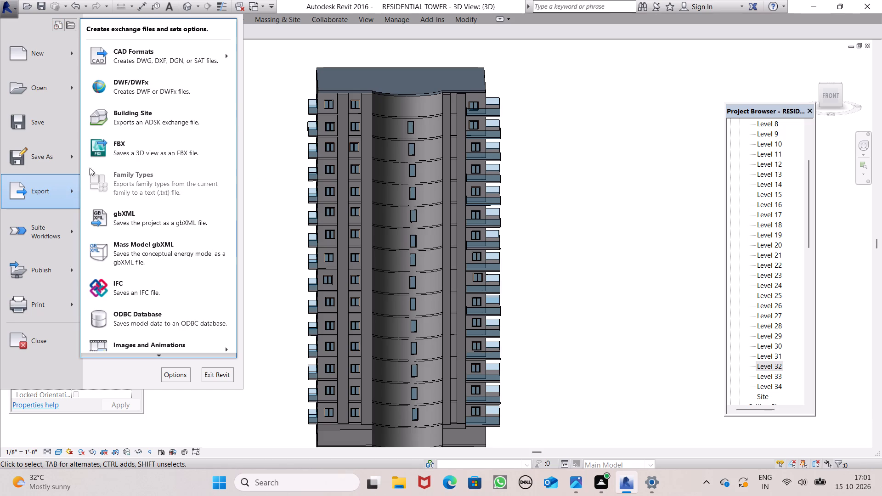
{"action": "left_click", "coordinate": [154, 63]}
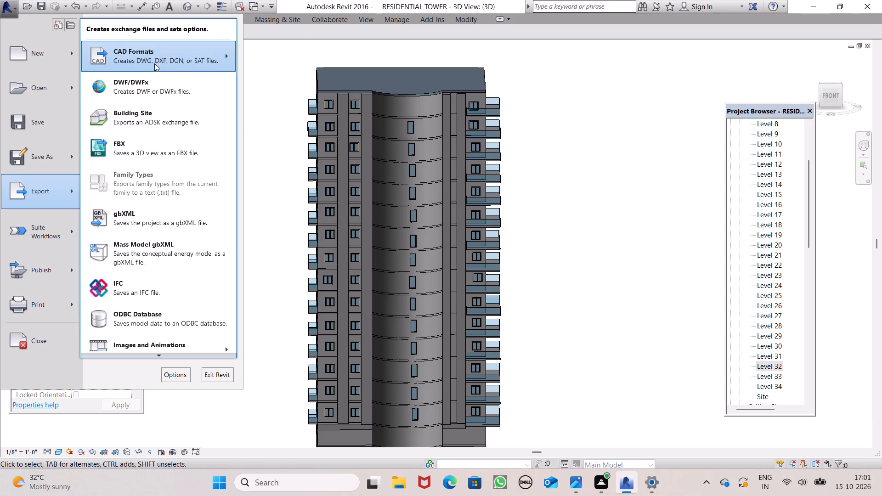
{"action": "left_click", "coordinate": [256, 51]}
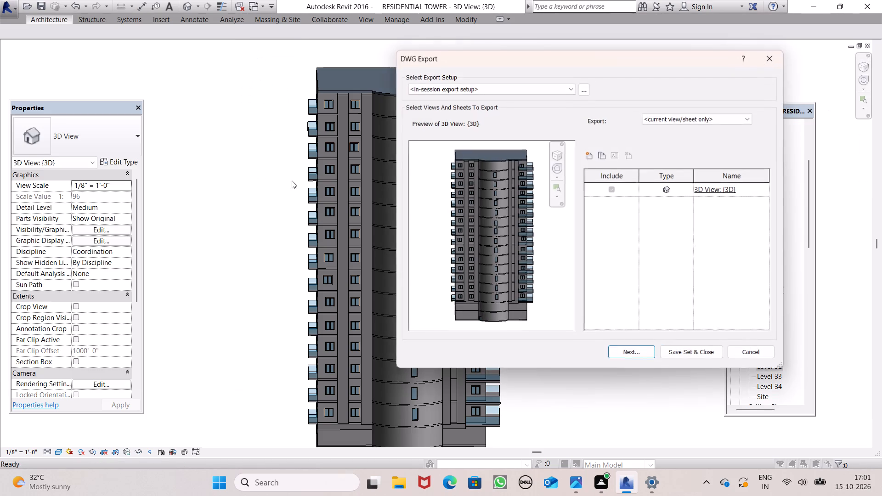
{"action": "left_click", "coordinate": [635, 356]}
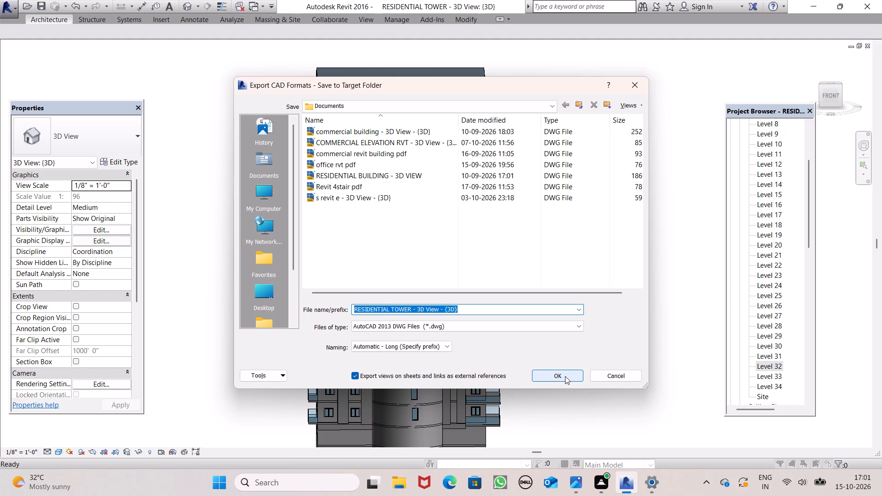
{"action": "left_click", "coordinate": [565, 376]}
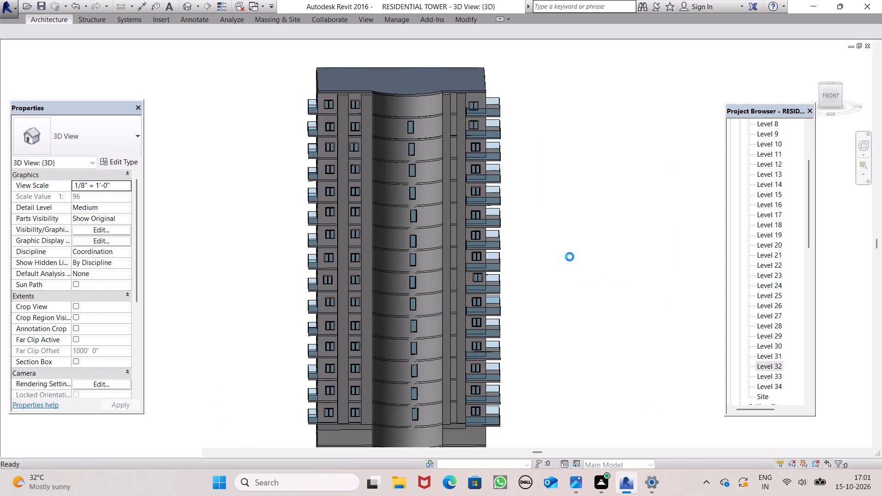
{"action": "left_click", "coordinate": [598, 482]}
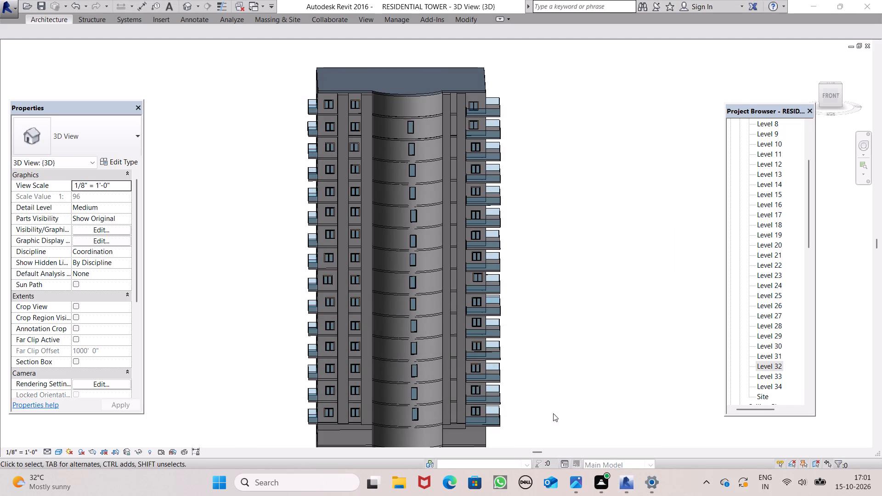